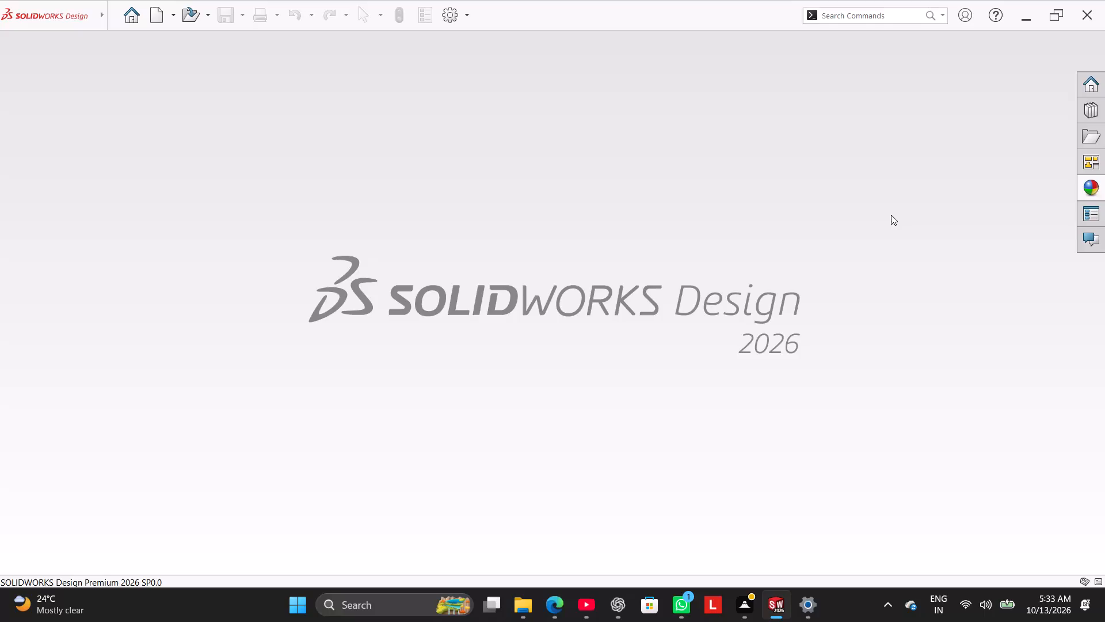
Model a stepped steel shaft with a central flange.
Create a new part document.
click(156, 17)
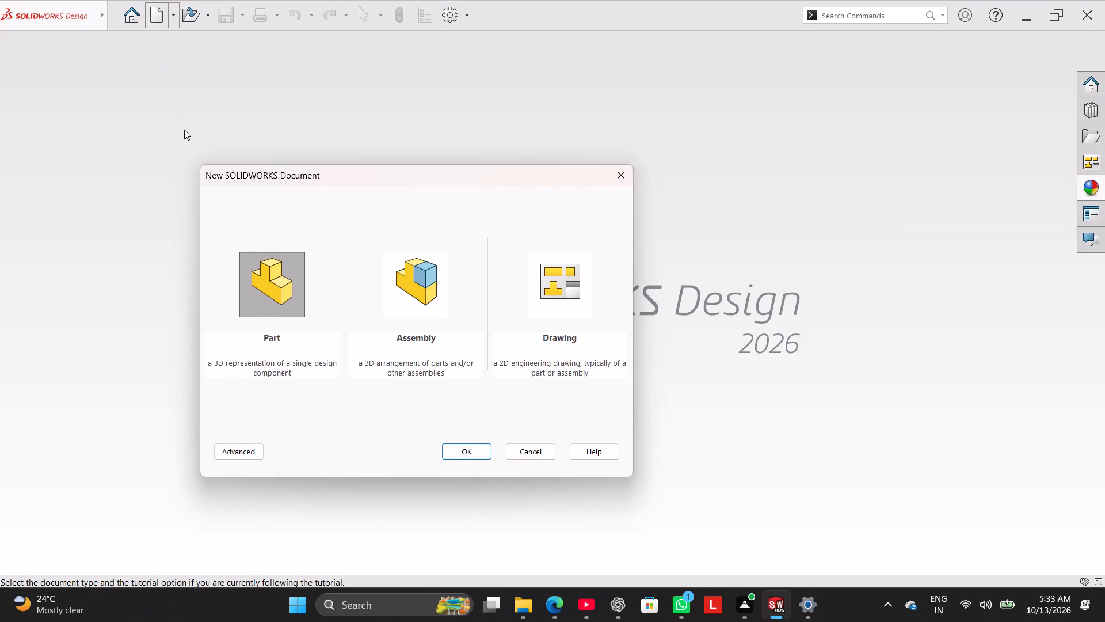
click(471, 451)
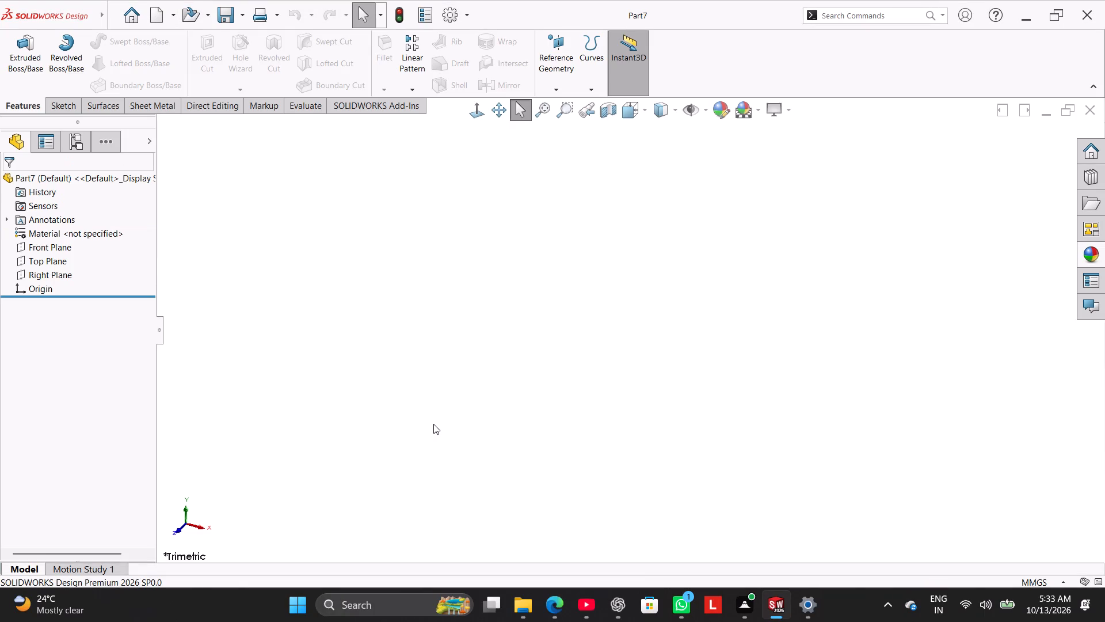
Start a new sketch on the Front Plane.
click(60, 244)
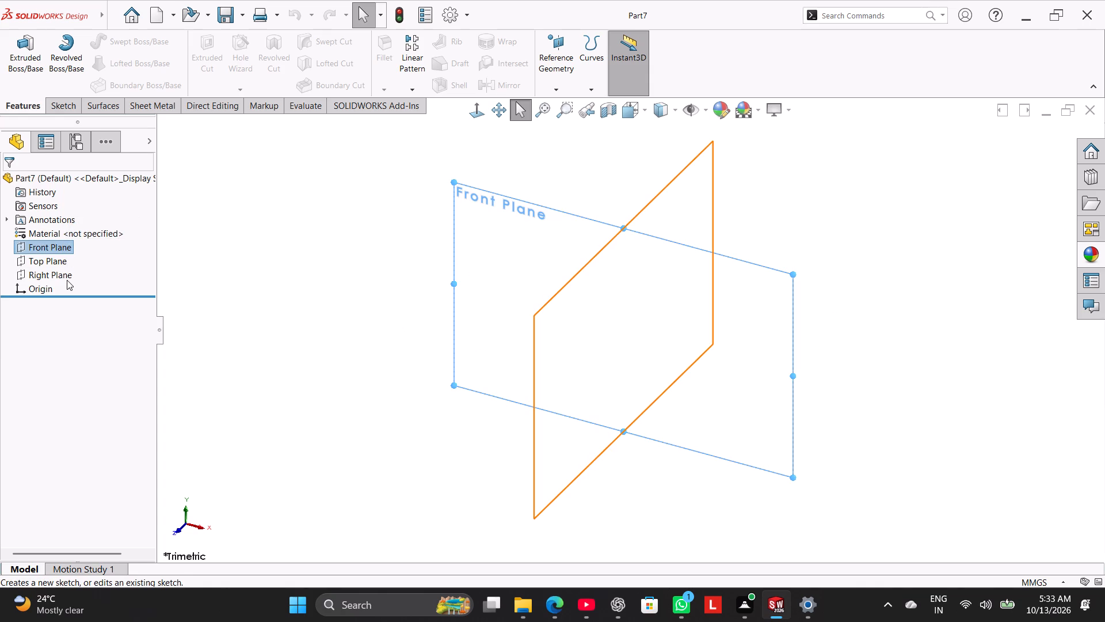
click(66, 244)
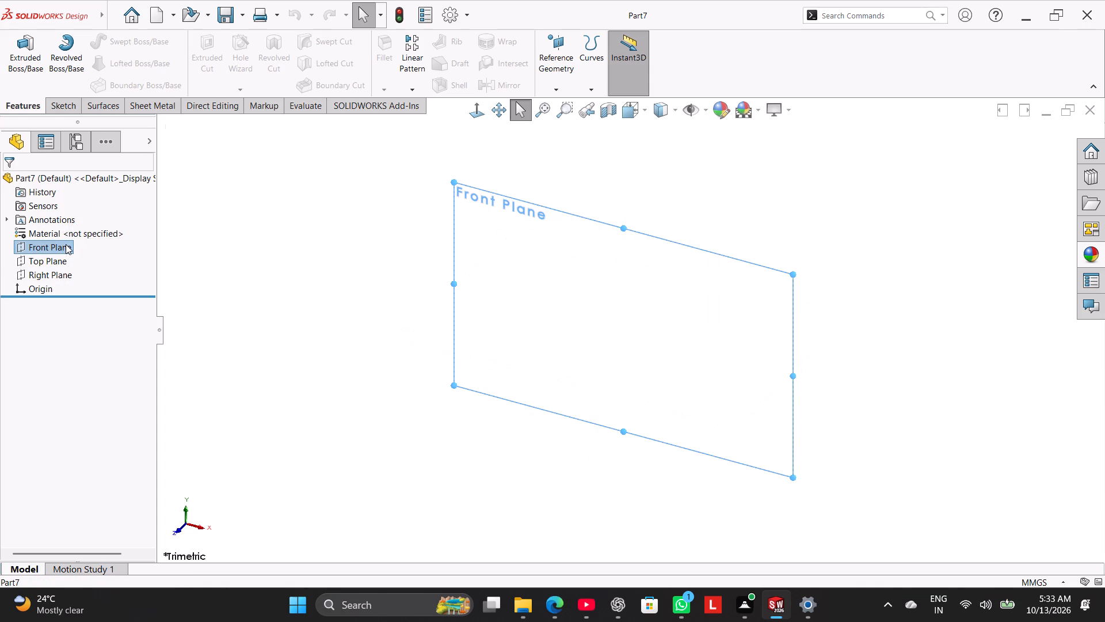
click(225, 187)
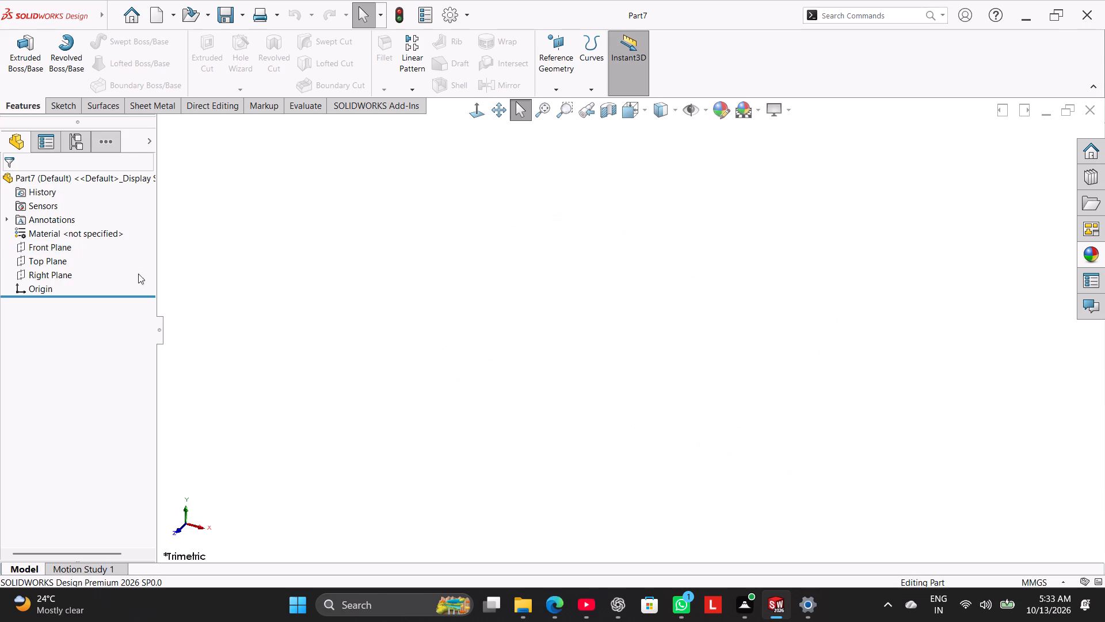
click(54, 248)
click(67, 233)
click(269, 258)
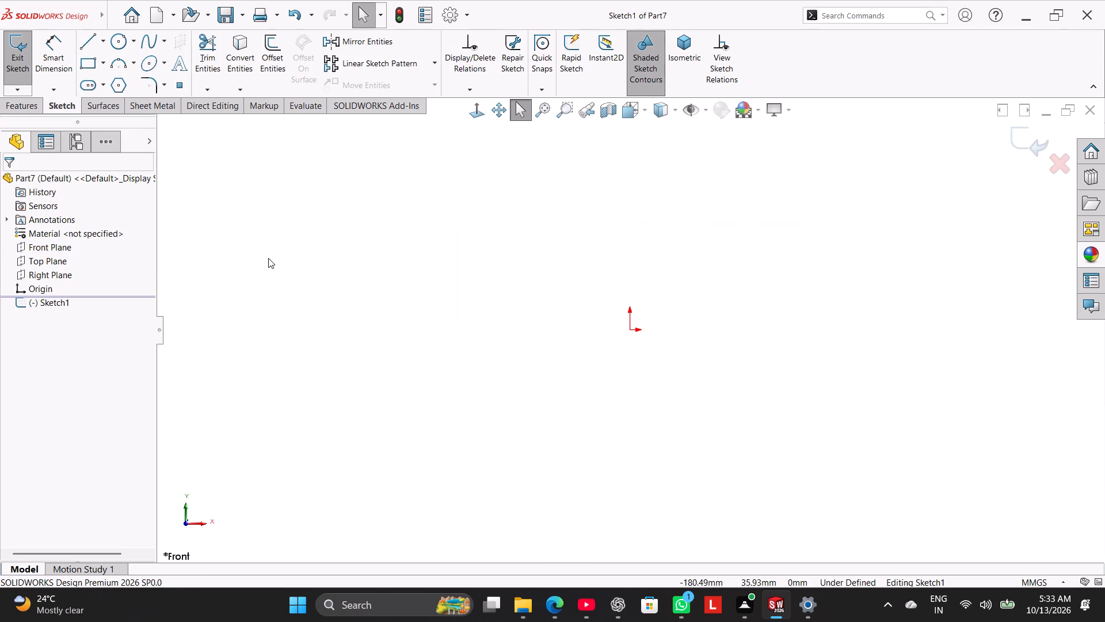
Draw a horizontal centerline about 222 mm long passing through the origin.
click(103, 46)
click(108, 74)
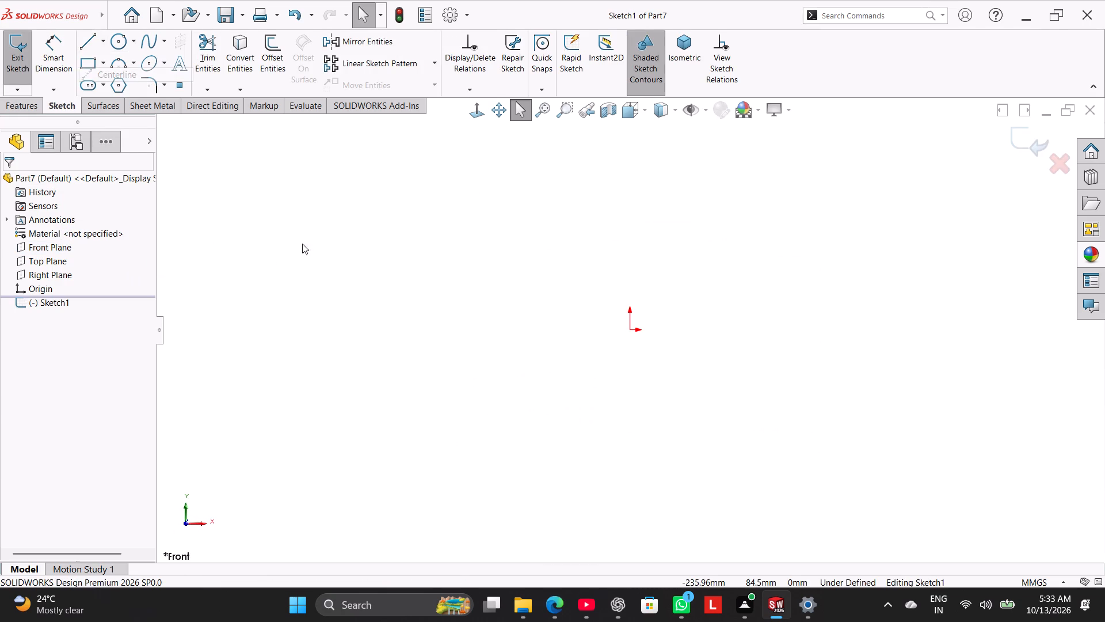
click(431, 329)
click(875, 331)
right_click(856, 283)
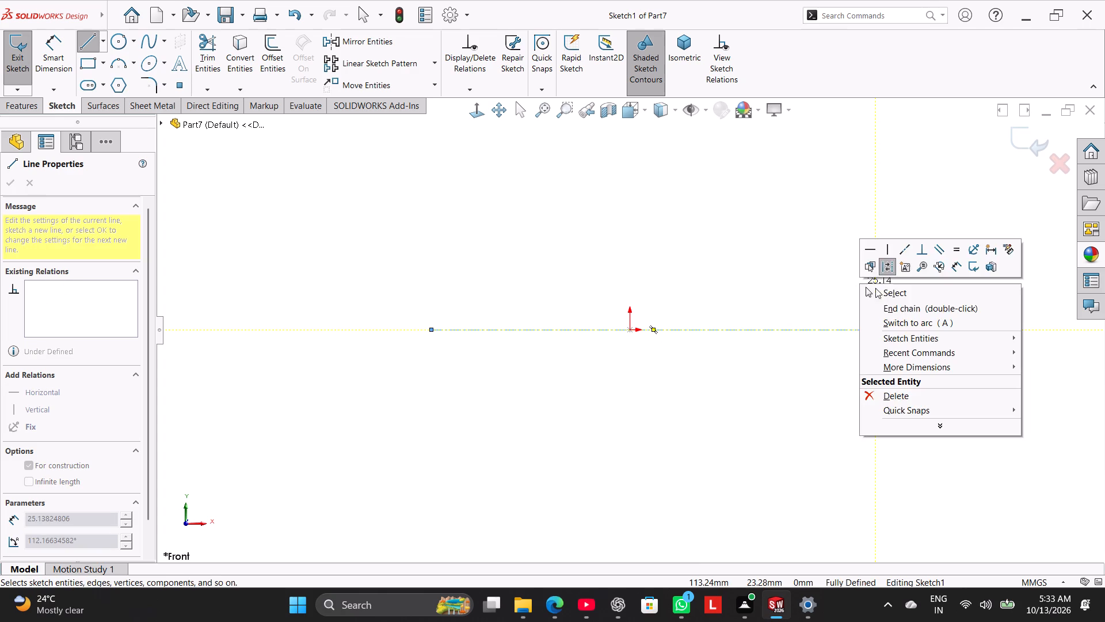
click(883, 291)
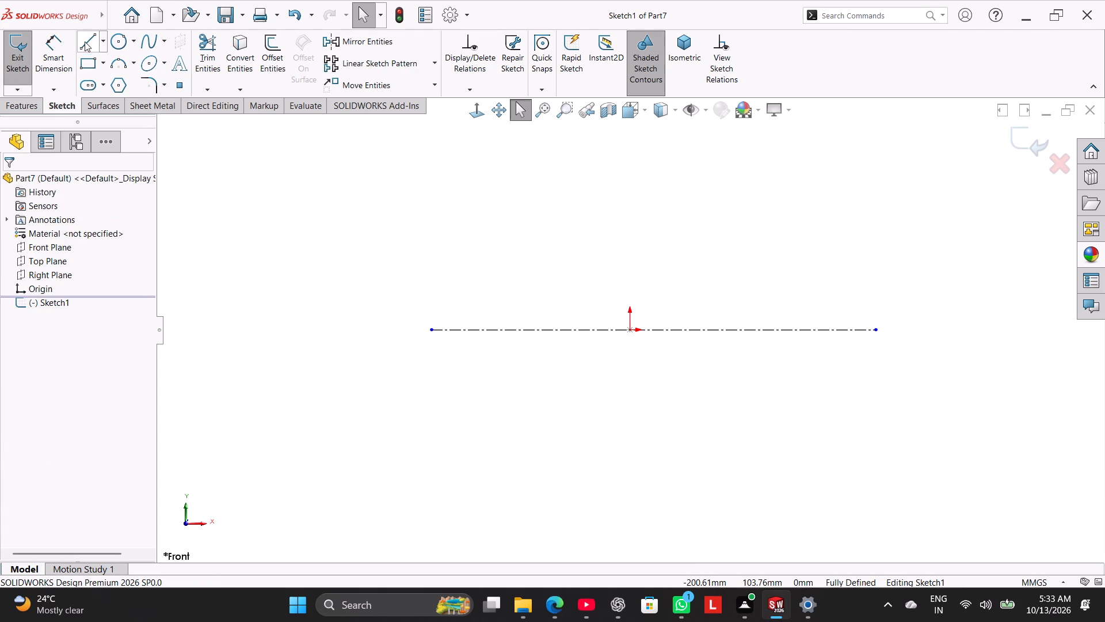
From the centerline's left end, sketch connected lines stepping down to a short lowest segment about 49 mm below the centerline.
click(85, 47)
scroll(425, 282, down, 1)
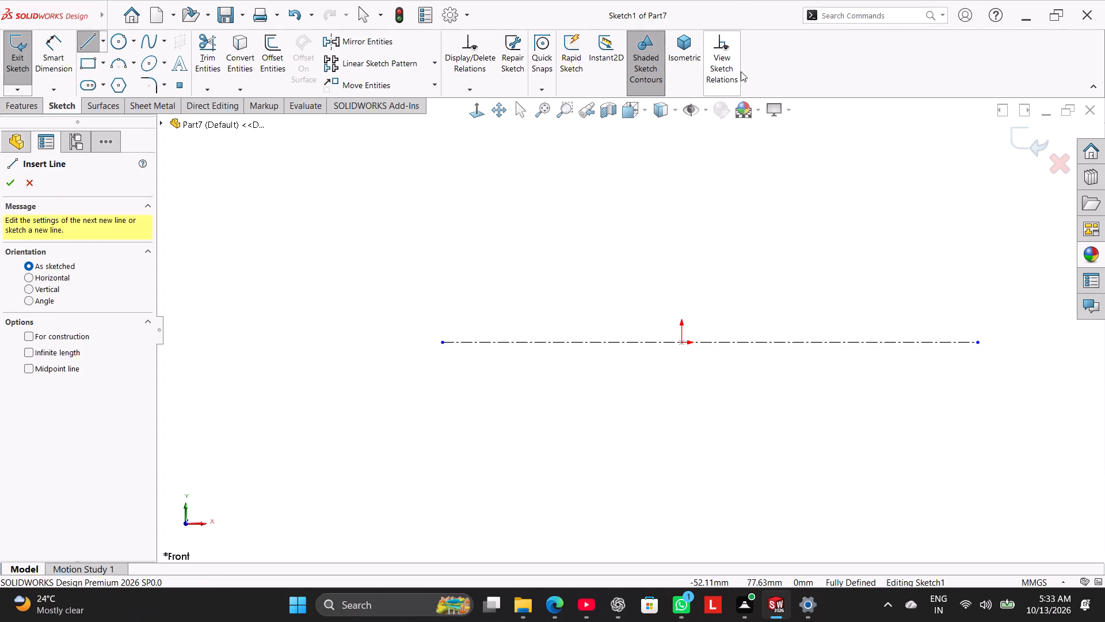
click(440, 342)
click(442, 394)
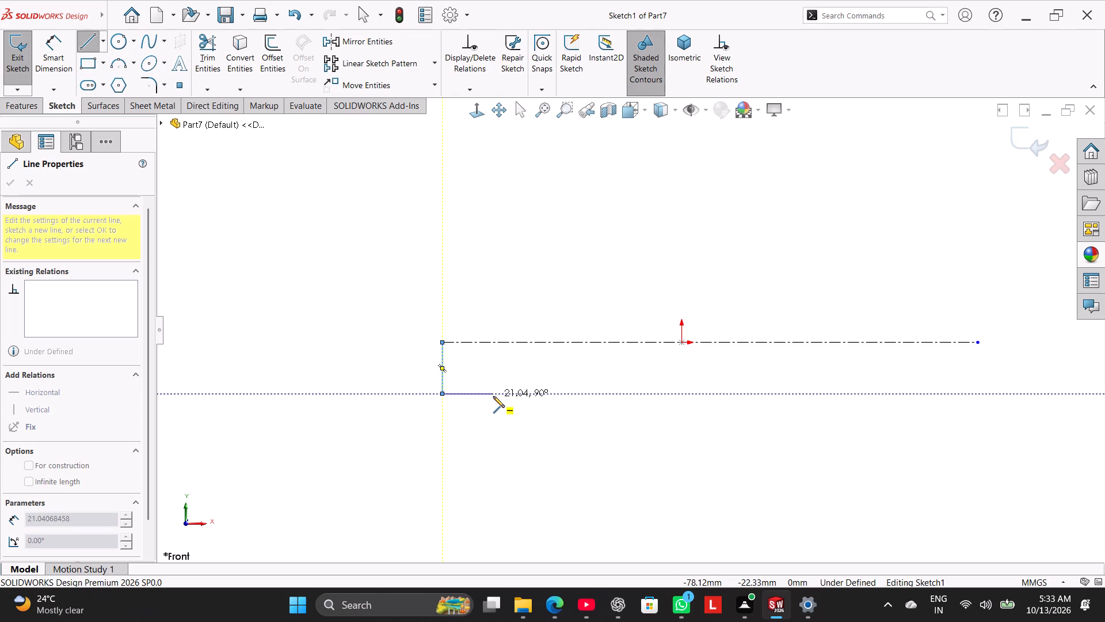
click(495, 397)
click(495, 429)
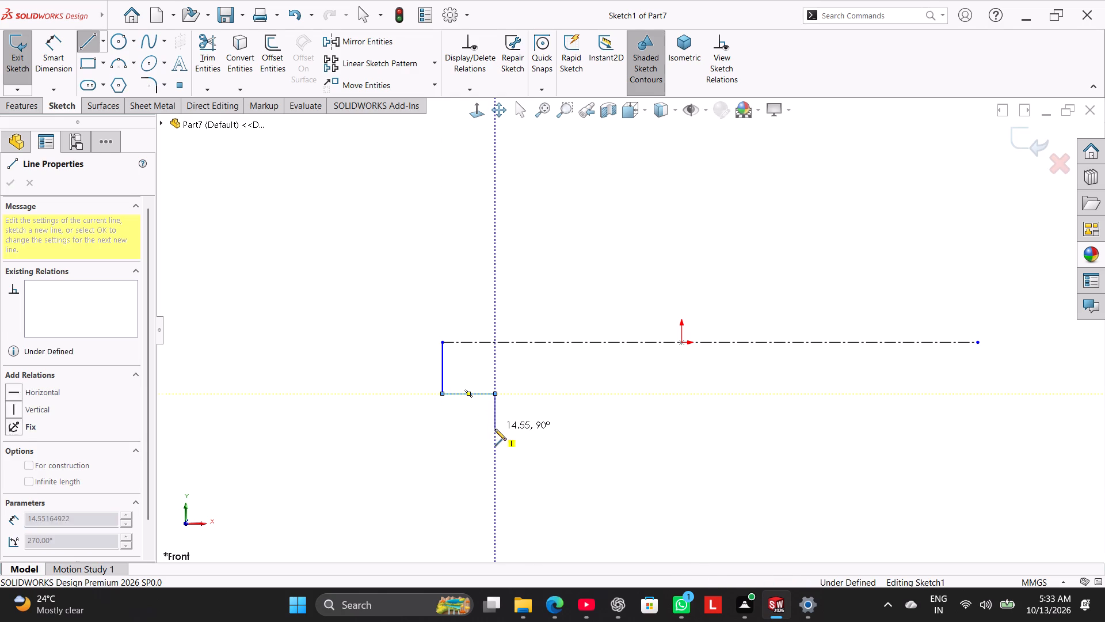
click(573, 425)
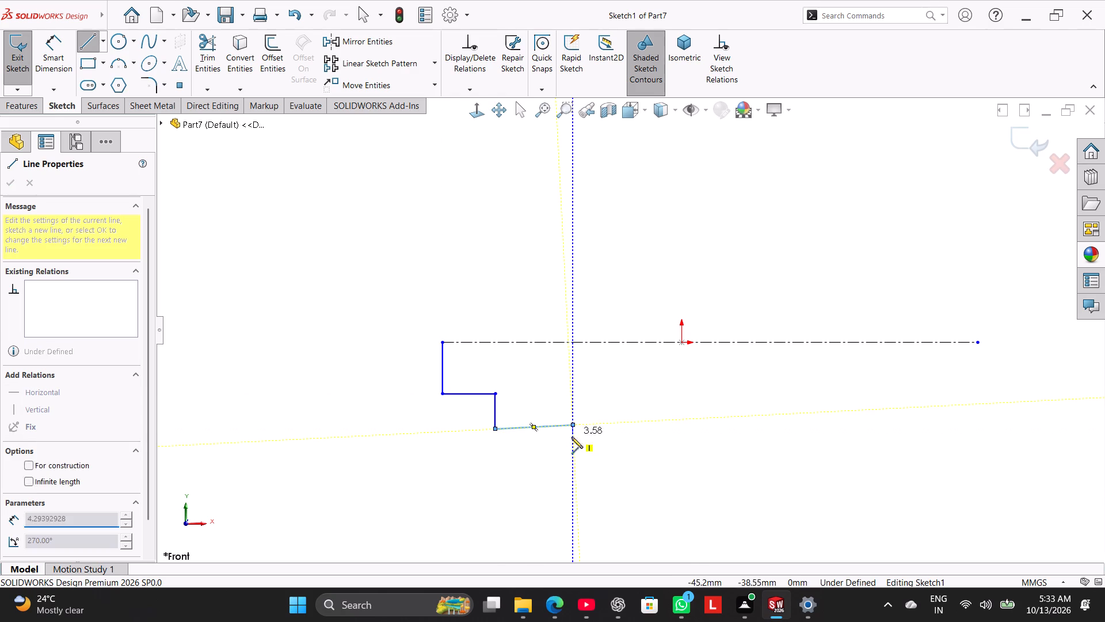
click(571, 460)
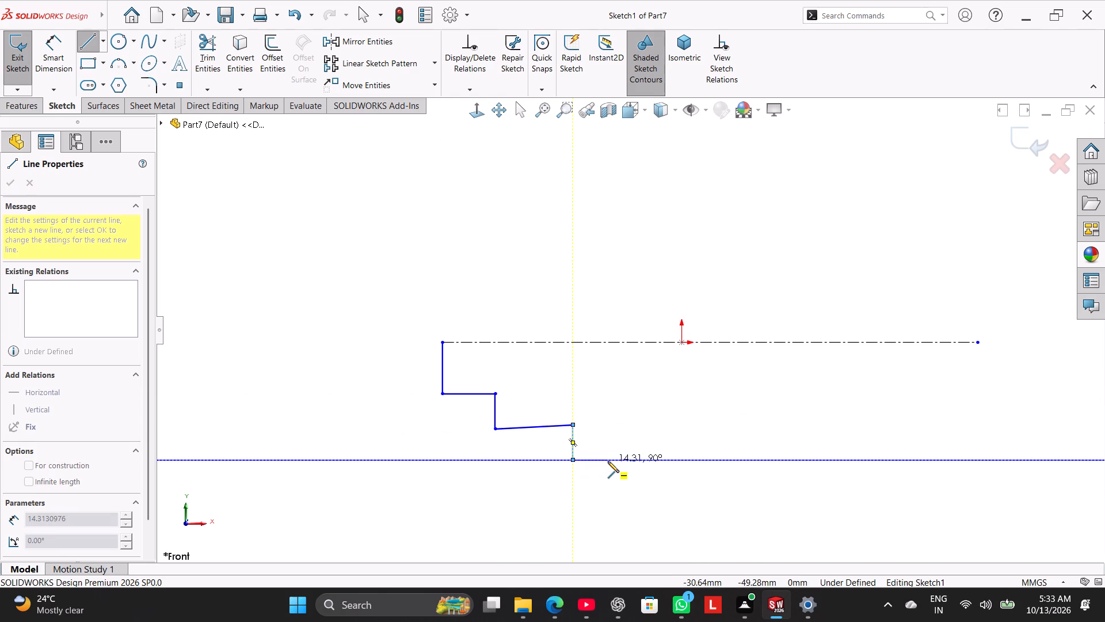
click(608, 461)
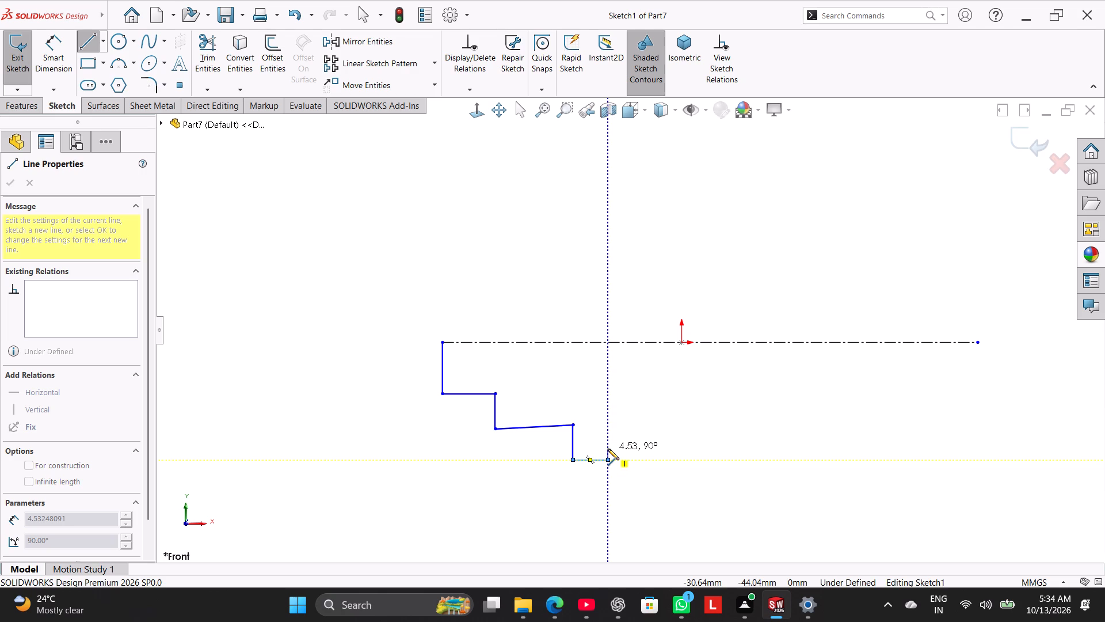
Continue the profile with three steps rising to about 19 mm below the centerline, and close it onto the centerline's right end.
click(608, 449)
click(761, 446)
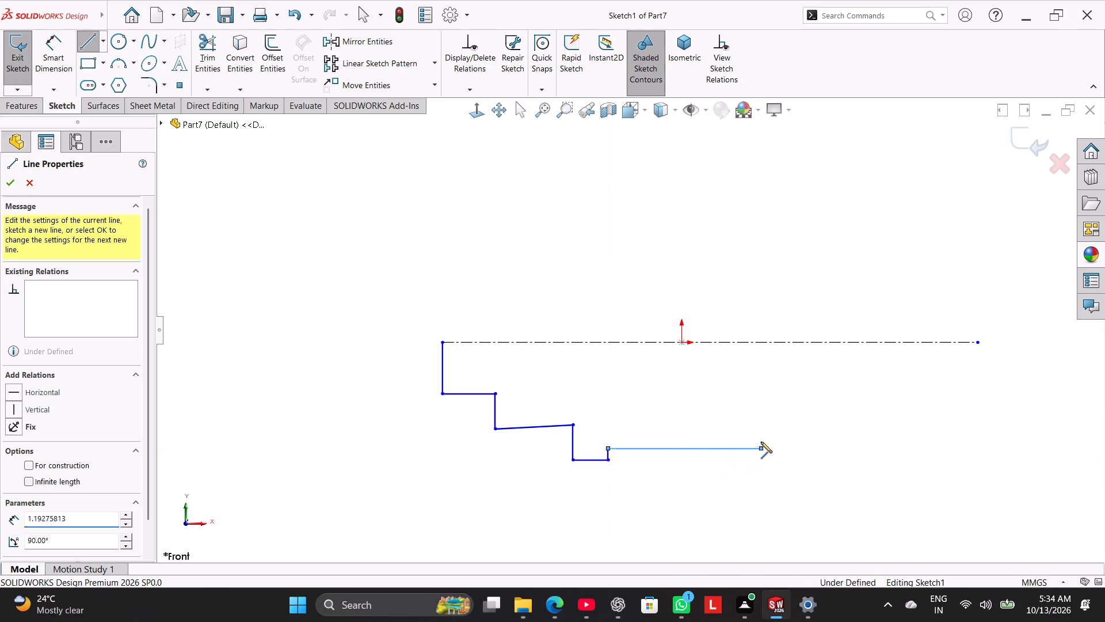
click(763, 415)
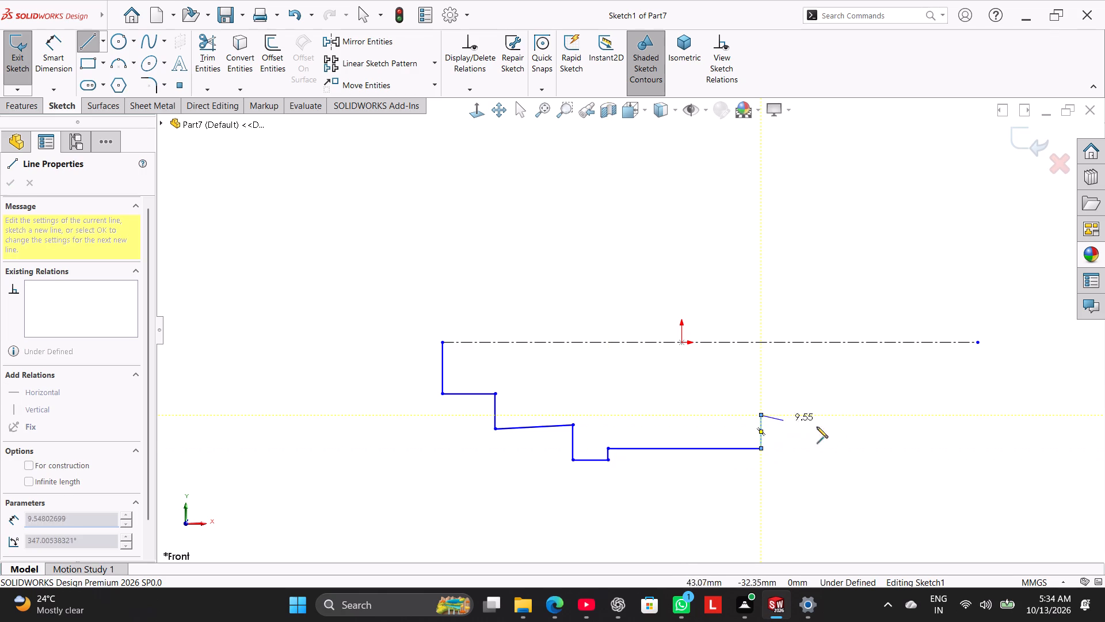
click(866, 418)
click(866, 389)
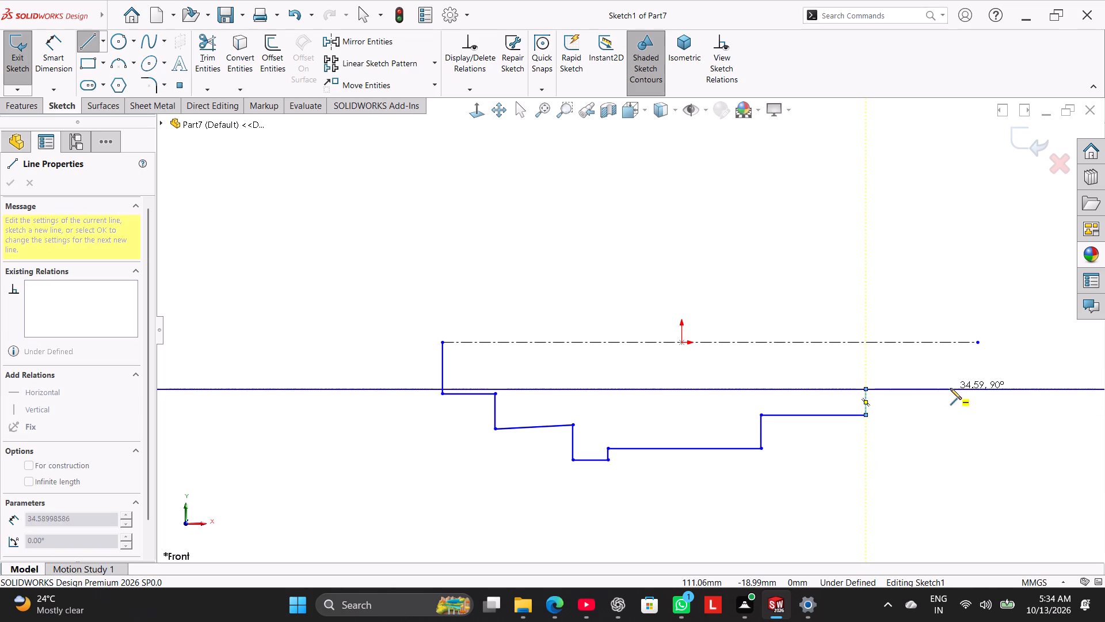
click(980, 388)
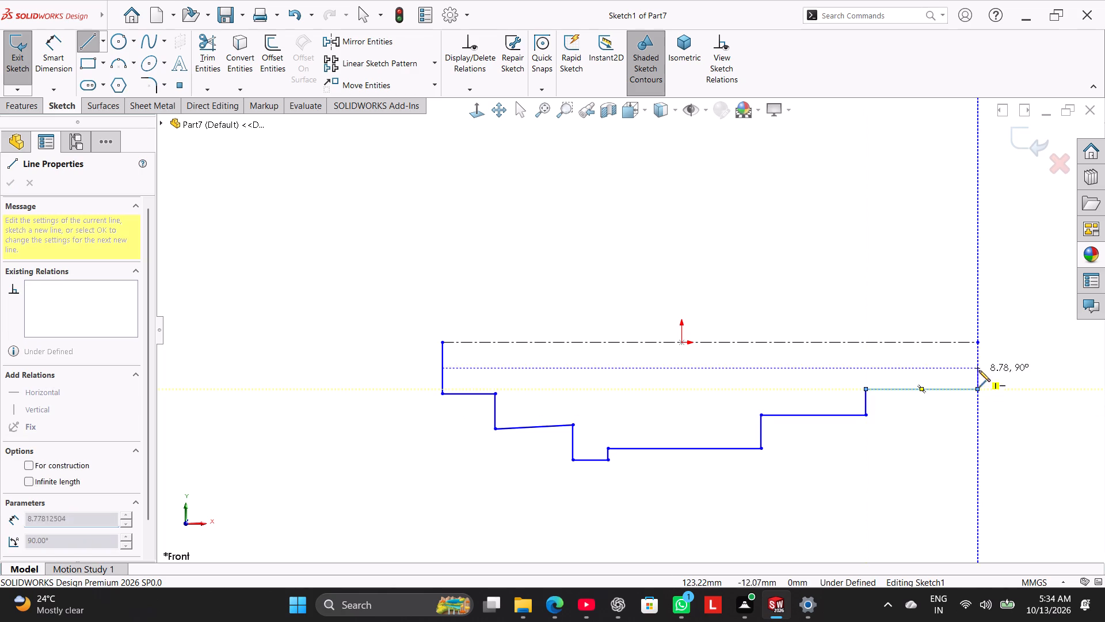
click(976, 344)
right_click(947, 318)
click(965, 325)
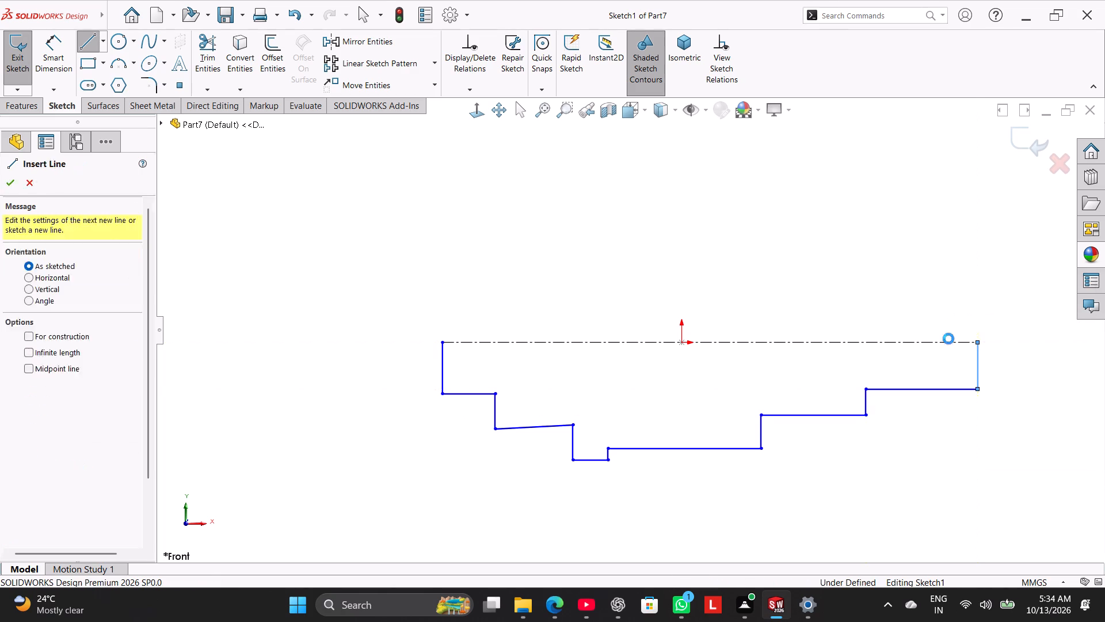
Add a horizontal relation to the slanted second-step line on the left side of the profile.
right_click(538, 423)
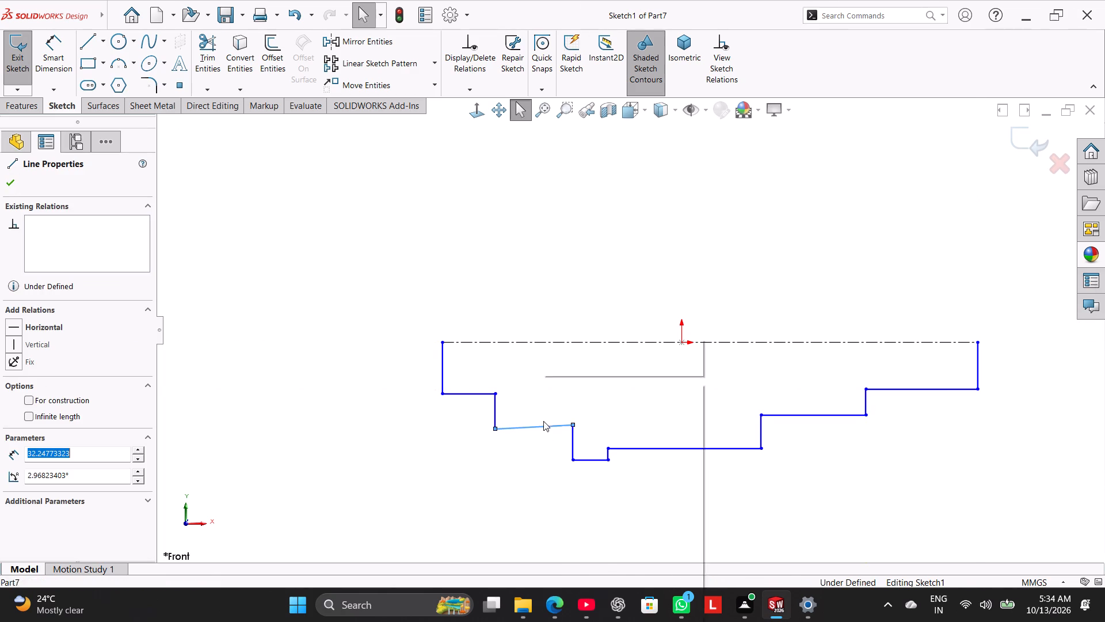
click(551, 348)
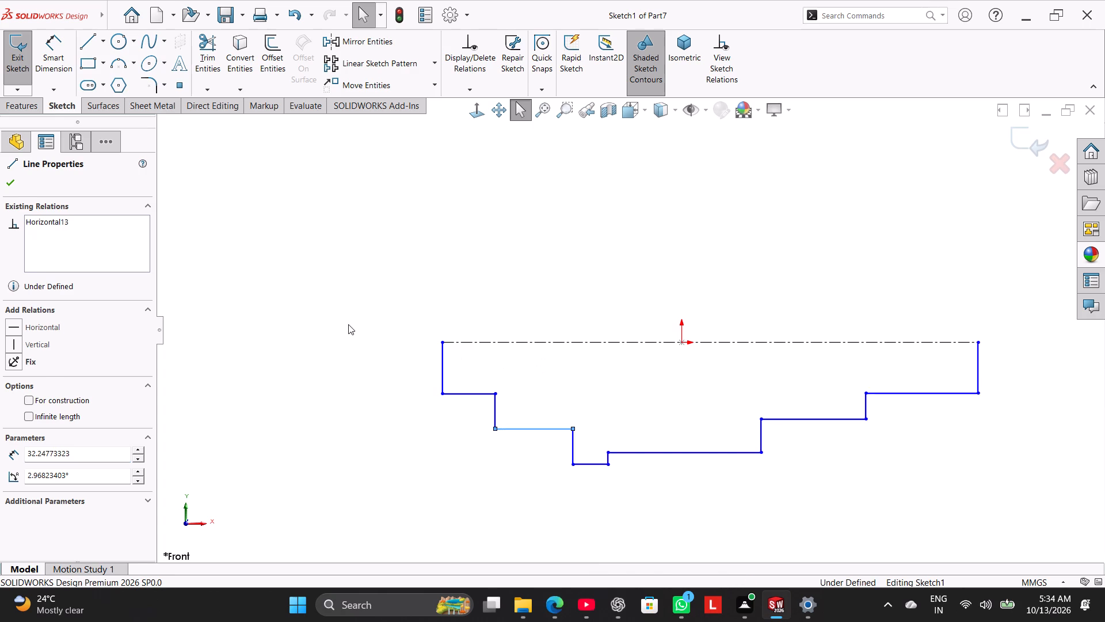
click(348, 323)
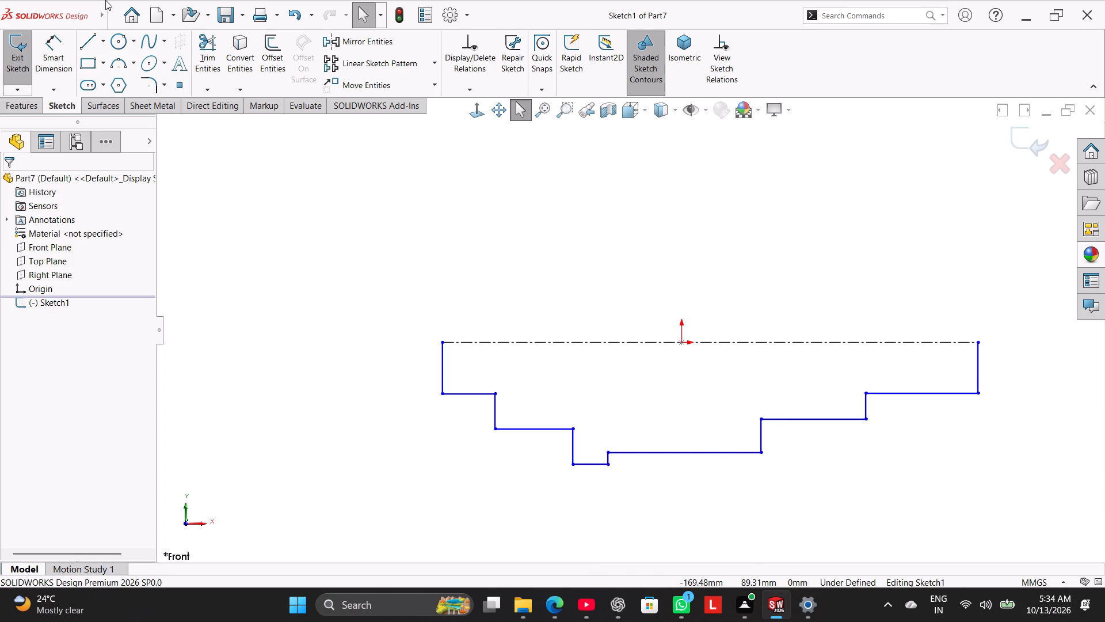
Dimension the centerline's overall length as 117 mm, placed below the profile.
click(49, 70)
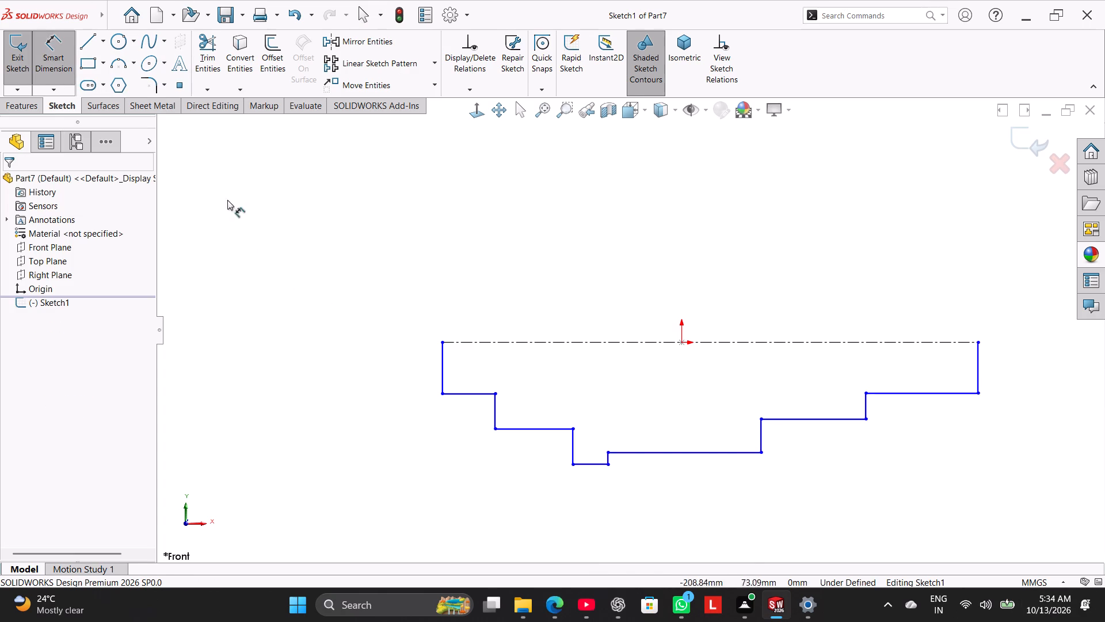
click(471, 343)
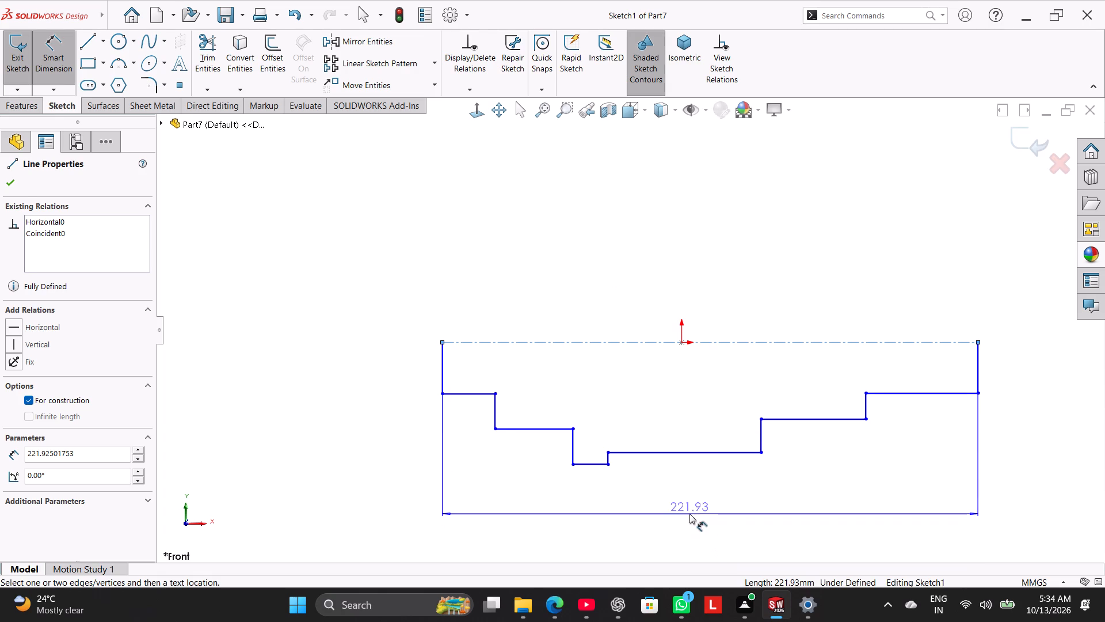
click(689, 514)
text(117)
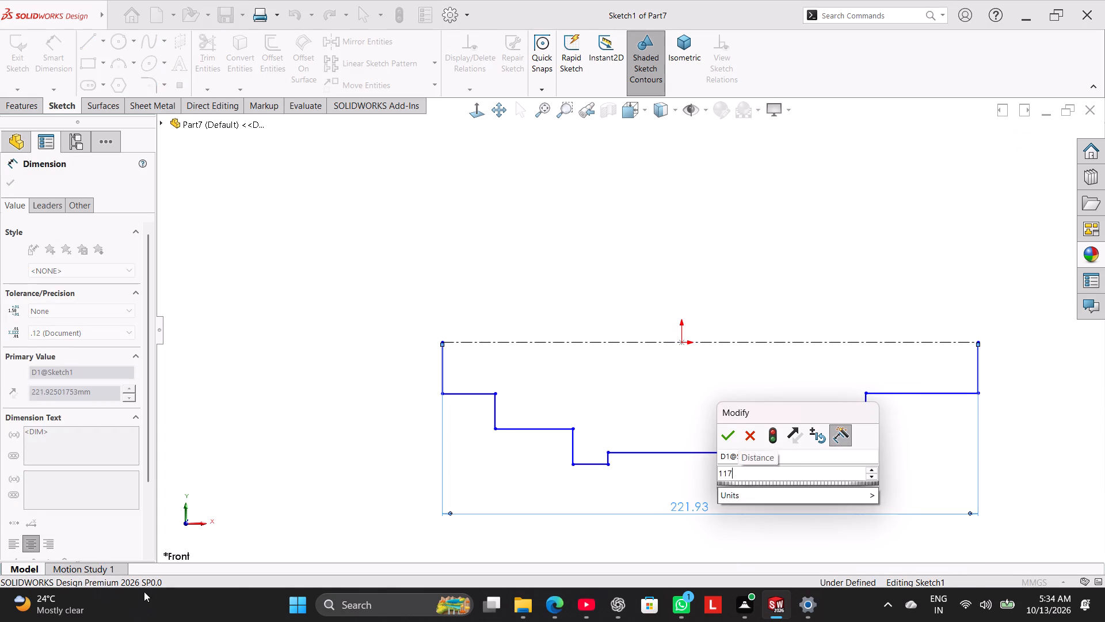
key(Return)
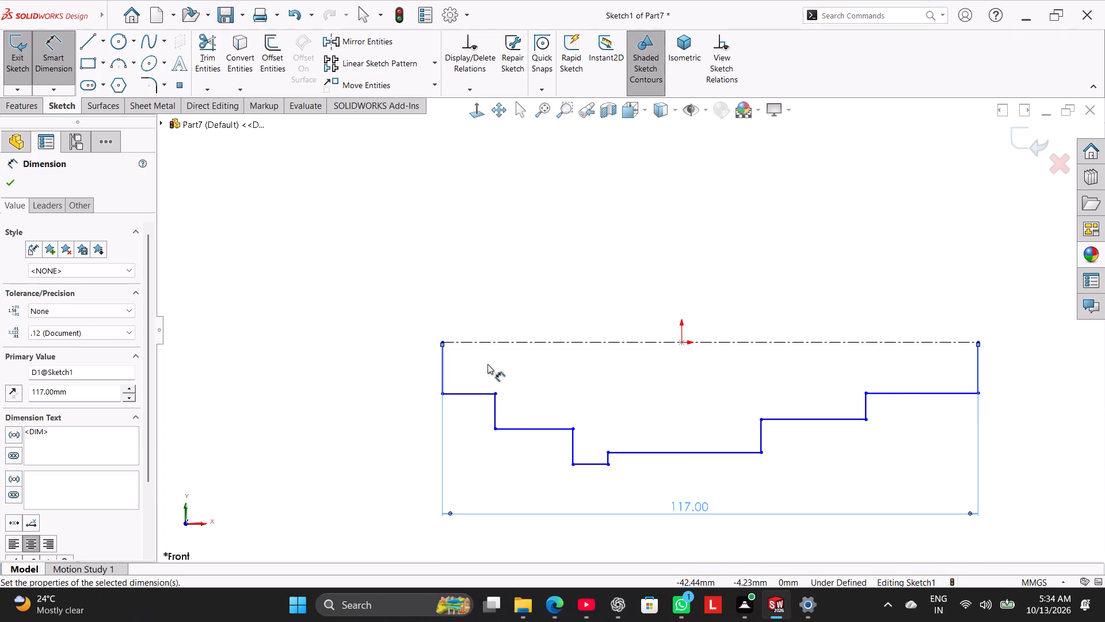
Dimension the profile's horizontal end segments: 12 mm for the leftmost and 22 mm for the rightmost.
click(480, 393)
click(473, 470)
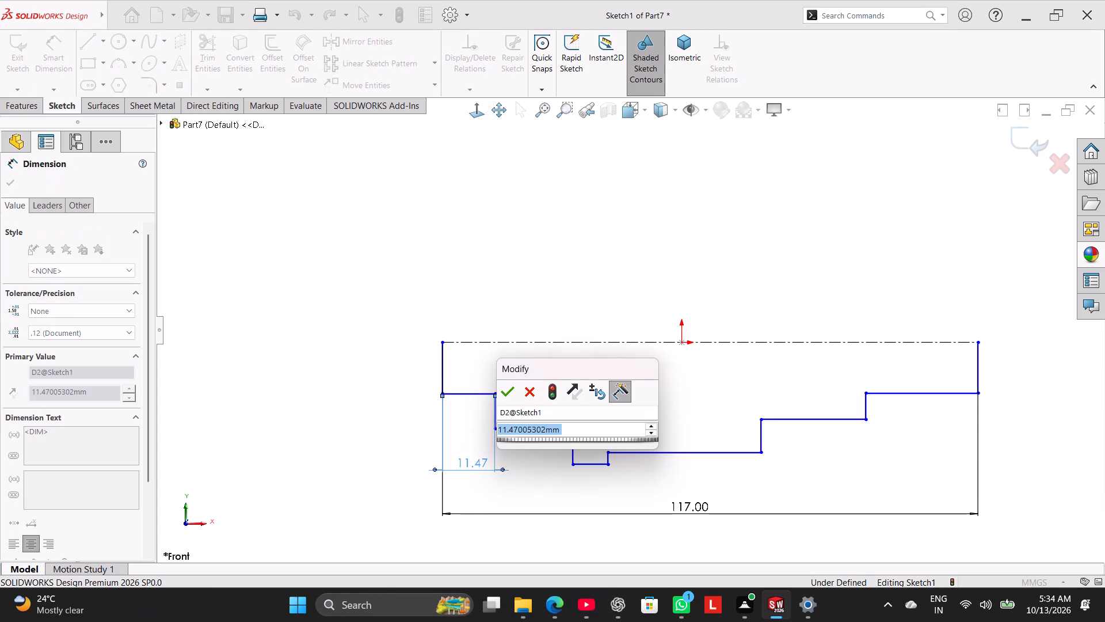
text(12)
key(Return)
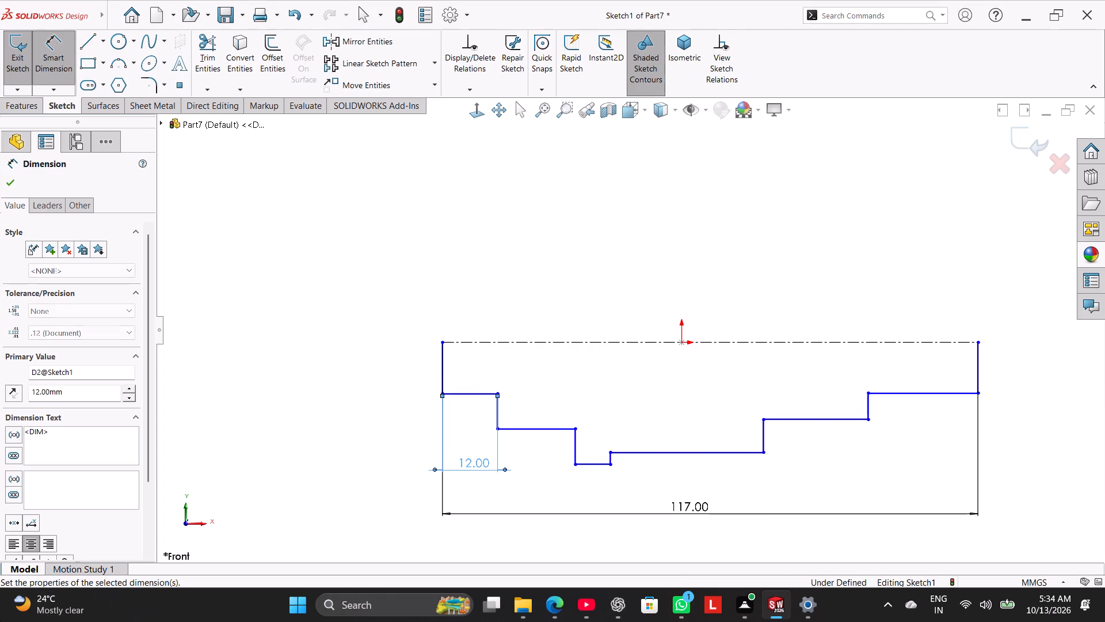
click(917, 395)
click(924, 490)
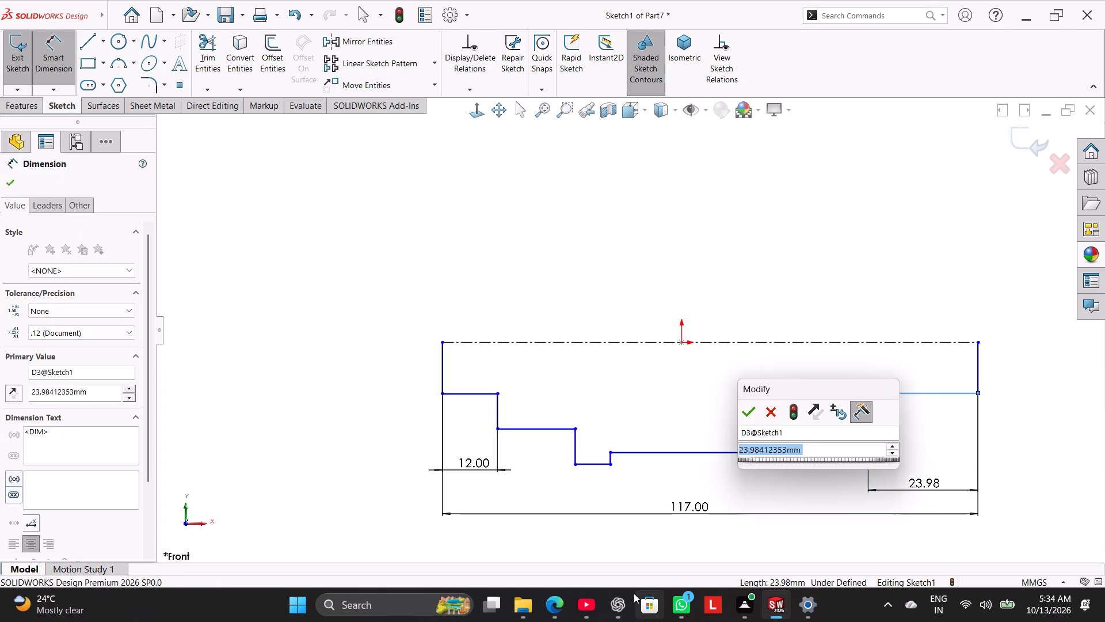
text(22)
key(Return)
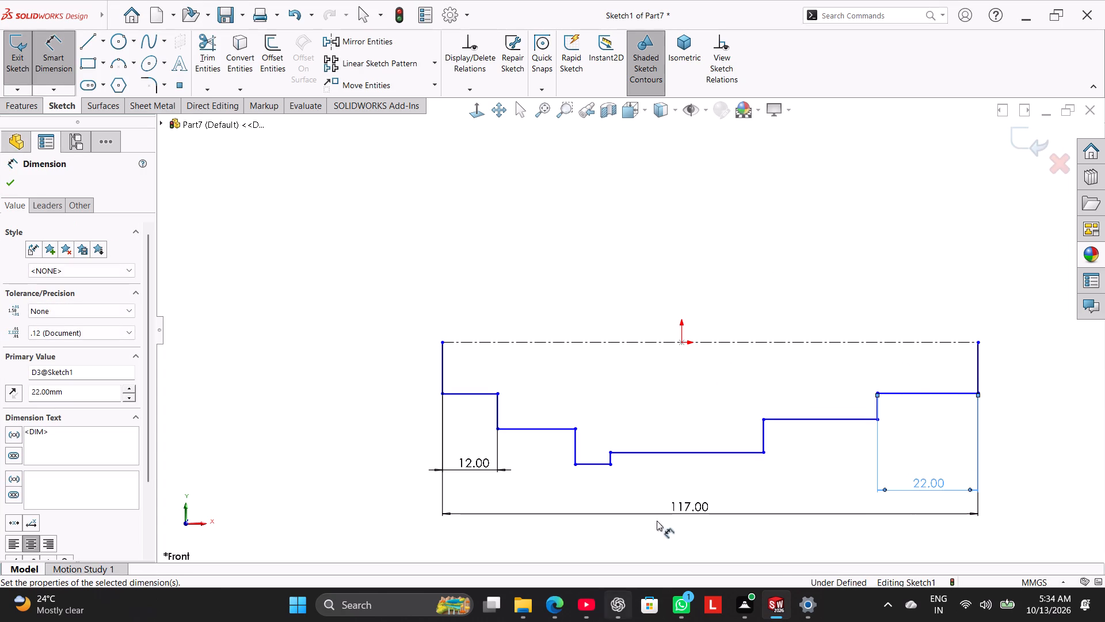
Dimension the two horizontal segments inward from the 22 mm end segment as 25 mm and 28 mm.
click(830, 421)
click(822, 489)
text(25)
key(Return)
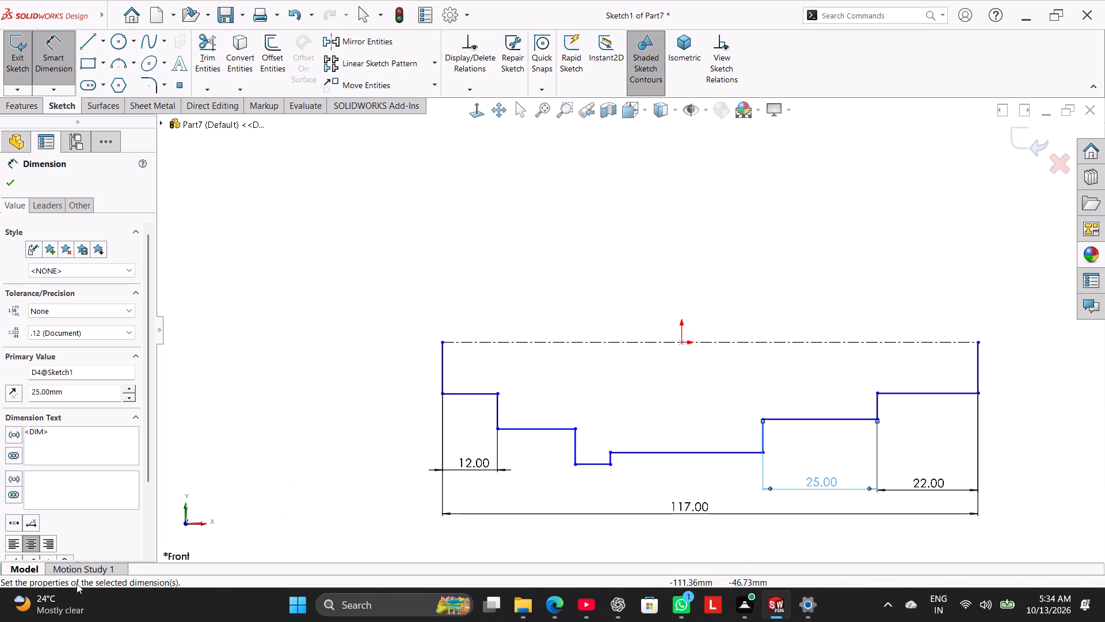
click(669, 450)
click(679, 482)
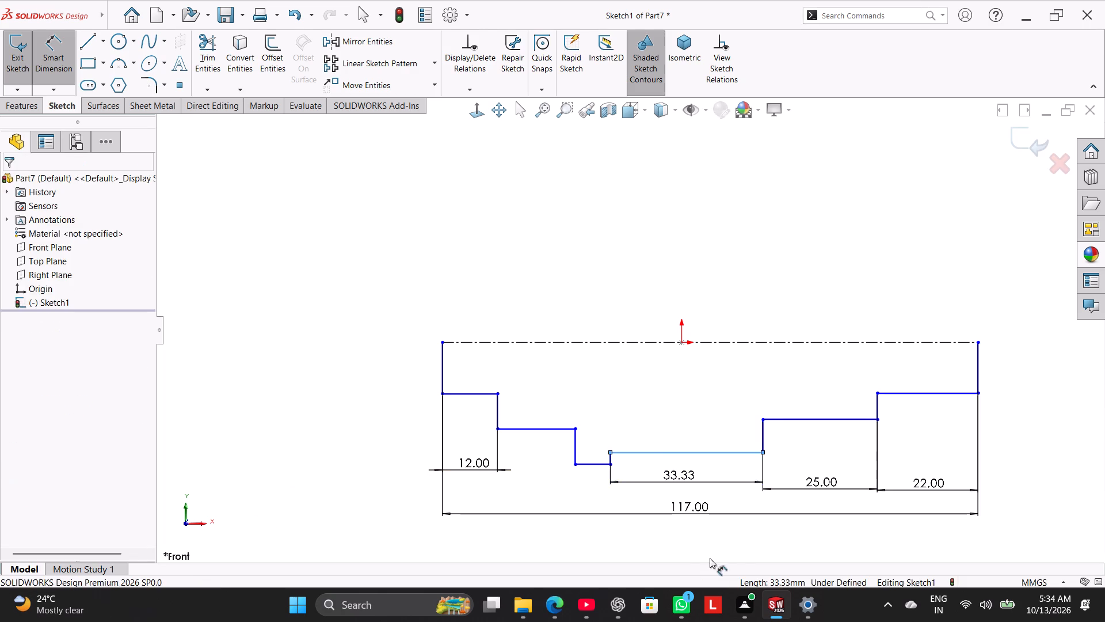
text(28)
key(Return)
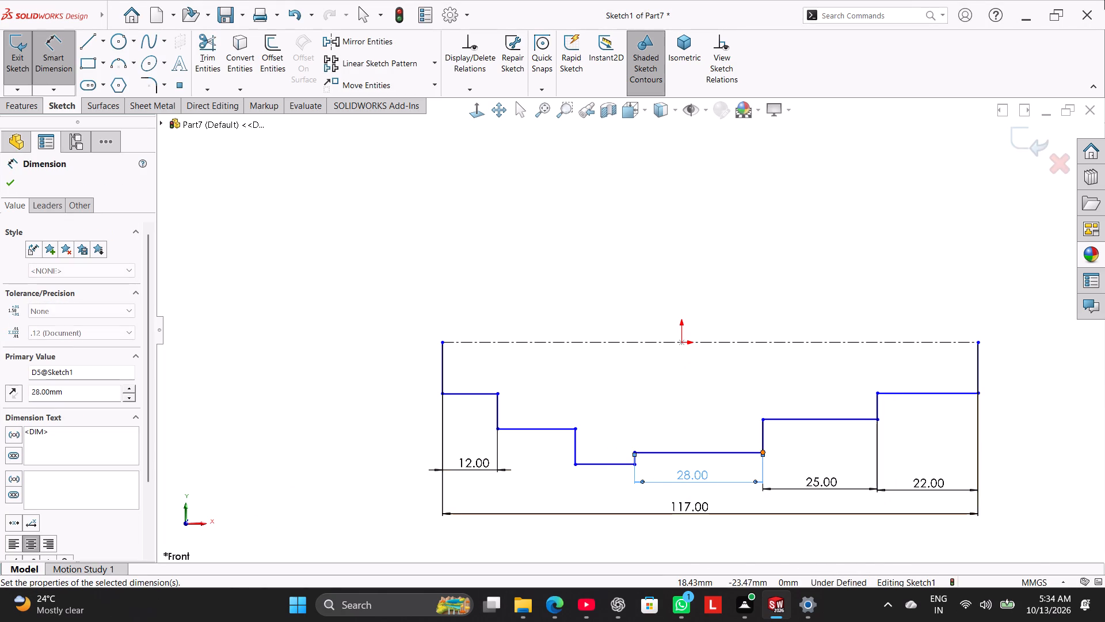
Dimension the short, lowest horizontal segment beside the 28 mm segment as 10 mm long.
drag(619, 465, 619, 474)
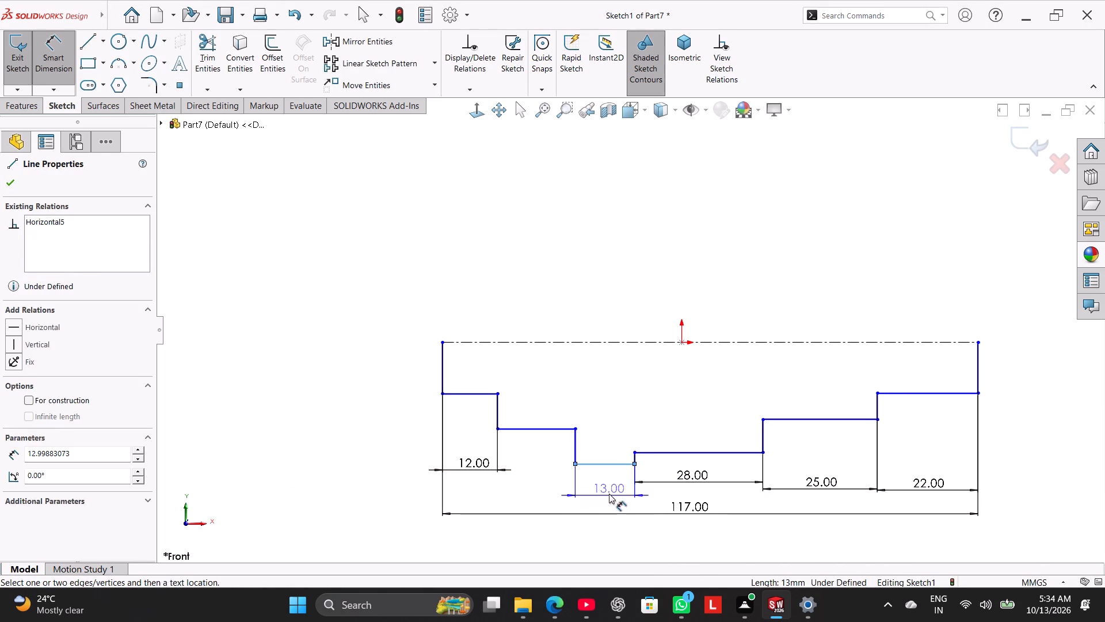
click(609, 494)
text(10)
key(Return)
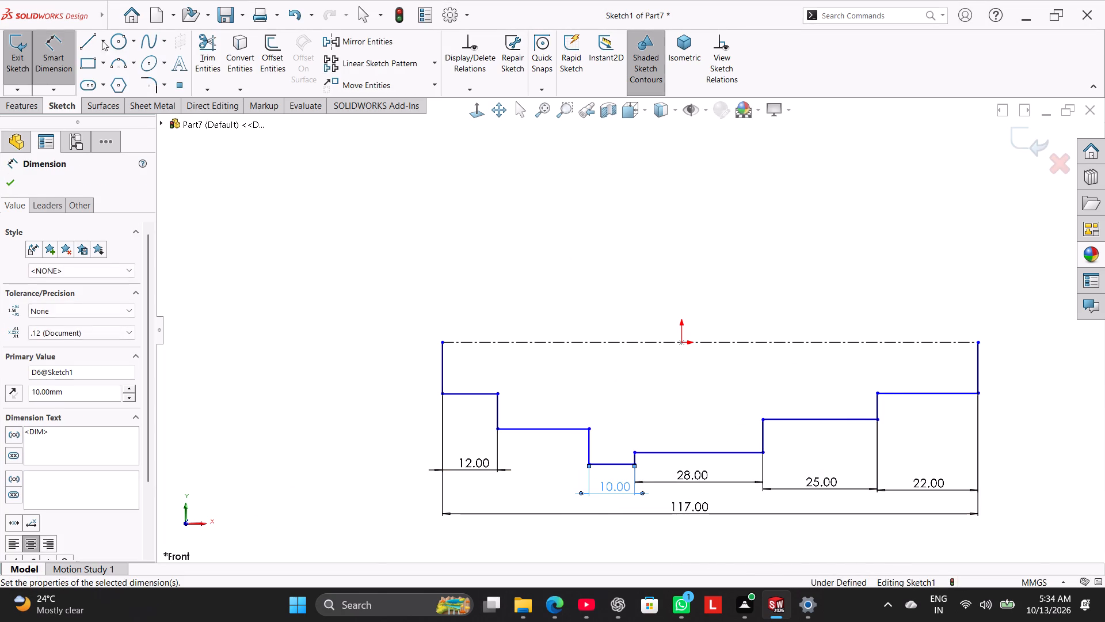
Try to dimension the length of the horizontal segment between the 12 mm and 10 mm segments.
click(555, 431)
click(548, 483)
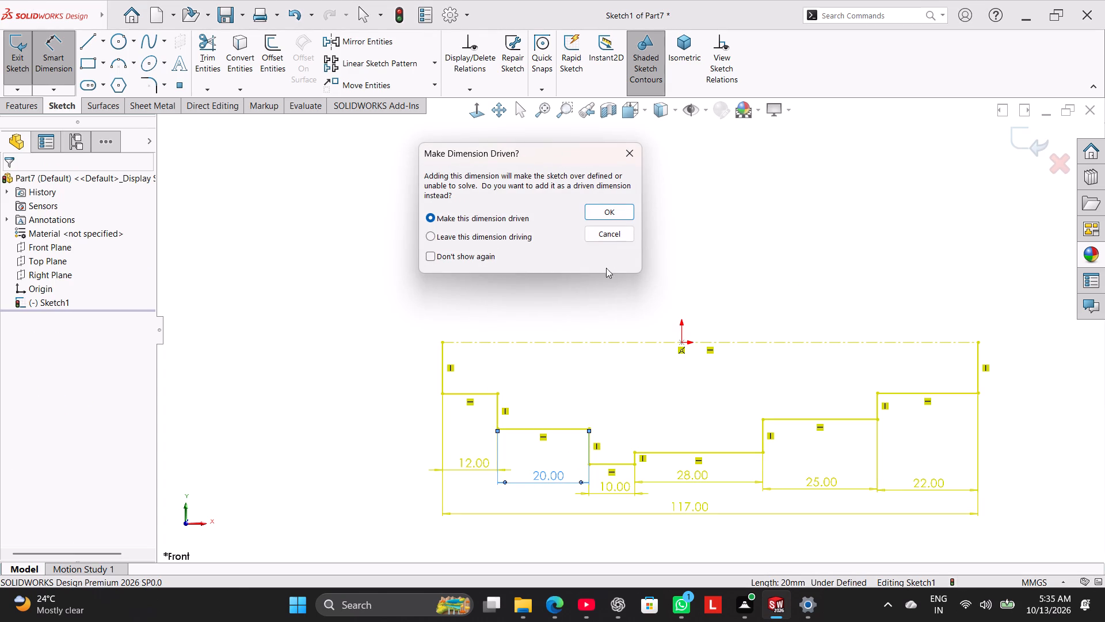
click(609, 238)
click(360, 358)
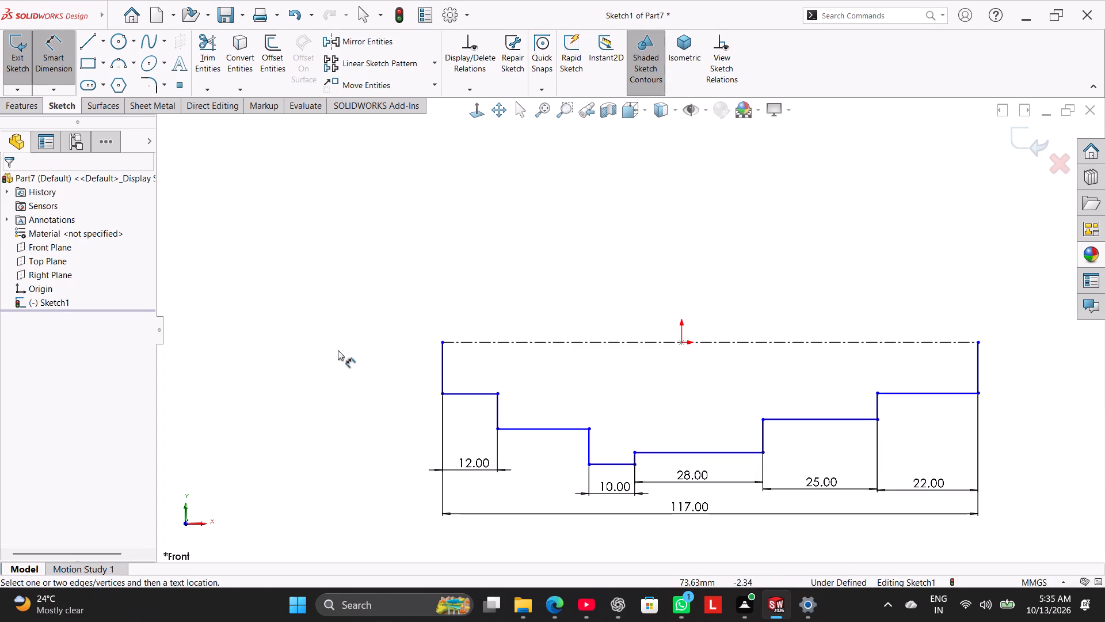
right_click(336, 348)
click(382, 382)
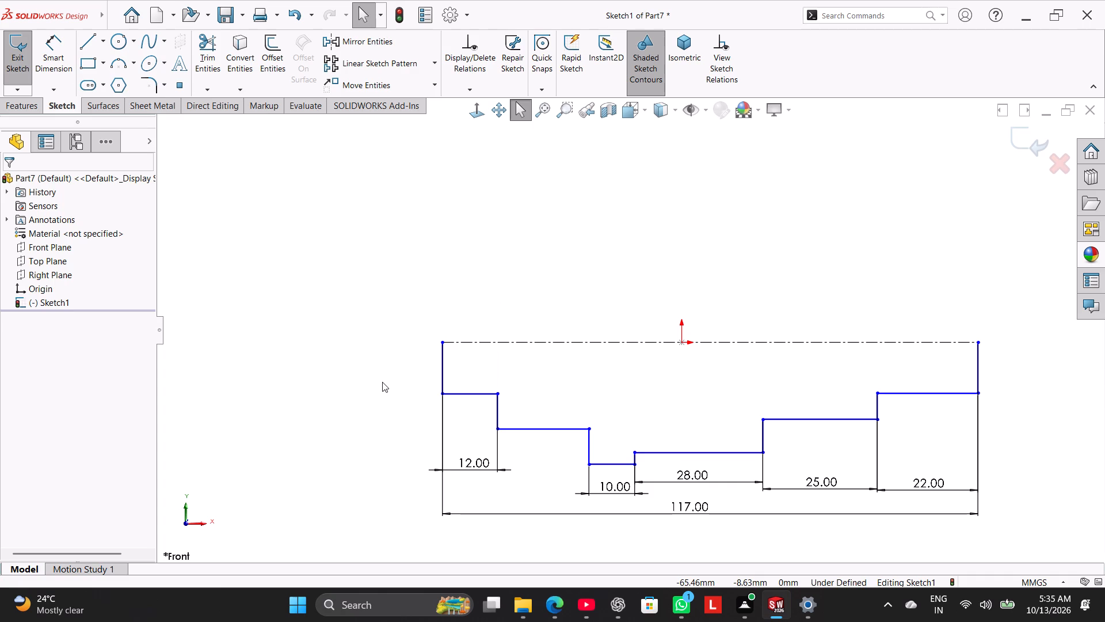
Move the 12 mm end segment slightly nearer the centerline and dimension its diameter across the centerline as 18 mm.
drag(475, 392, 474, 373)
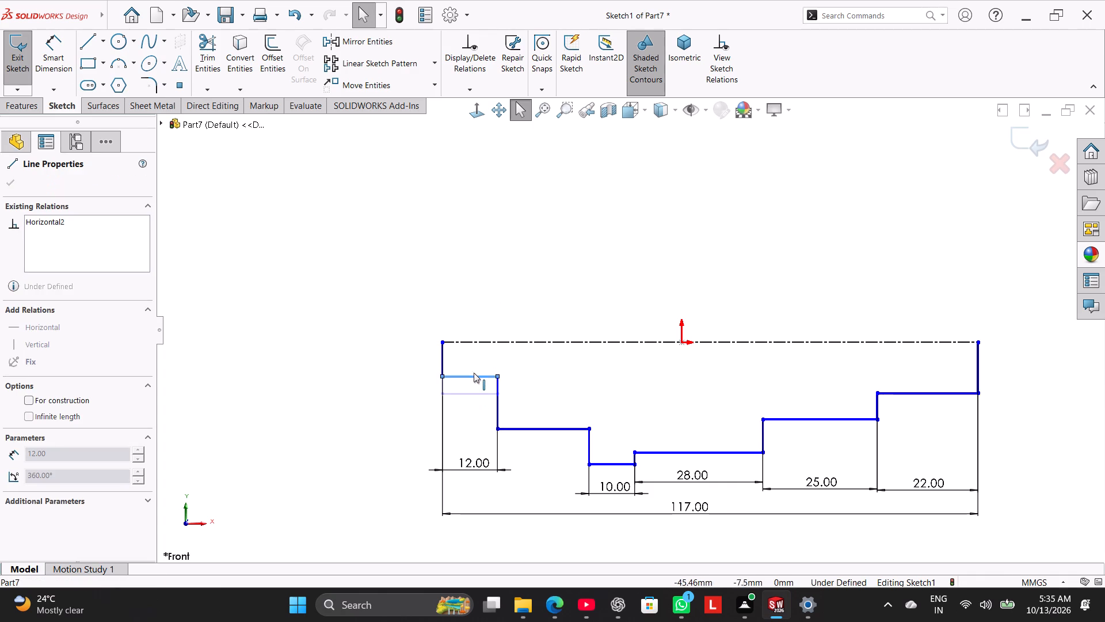
drag(474, 373, 474, 385)
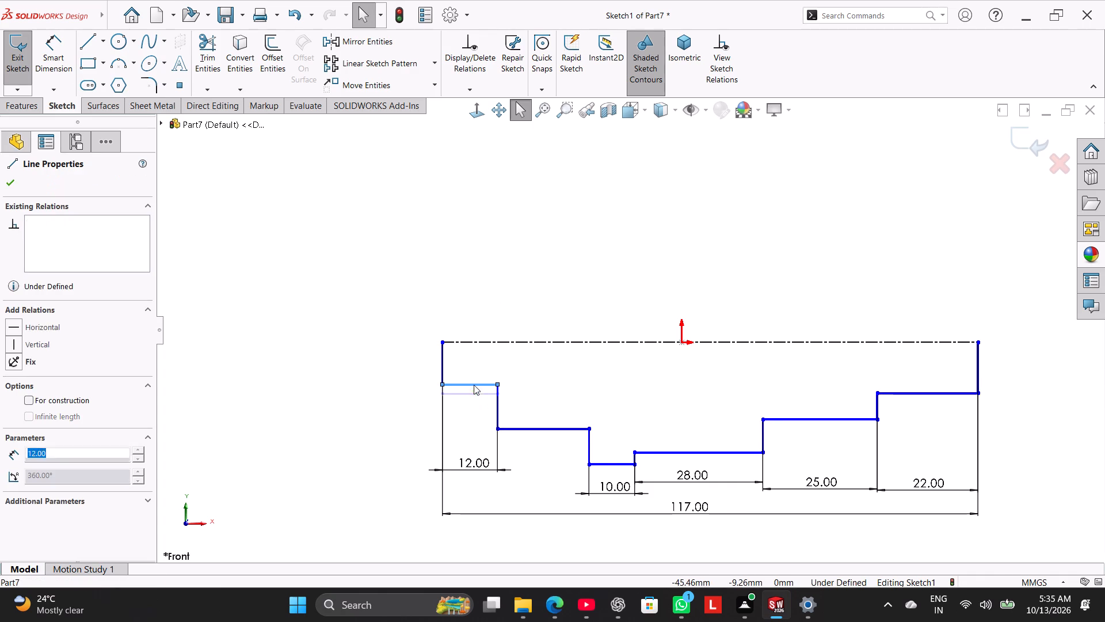
click(334, 316)
click(67, 56)
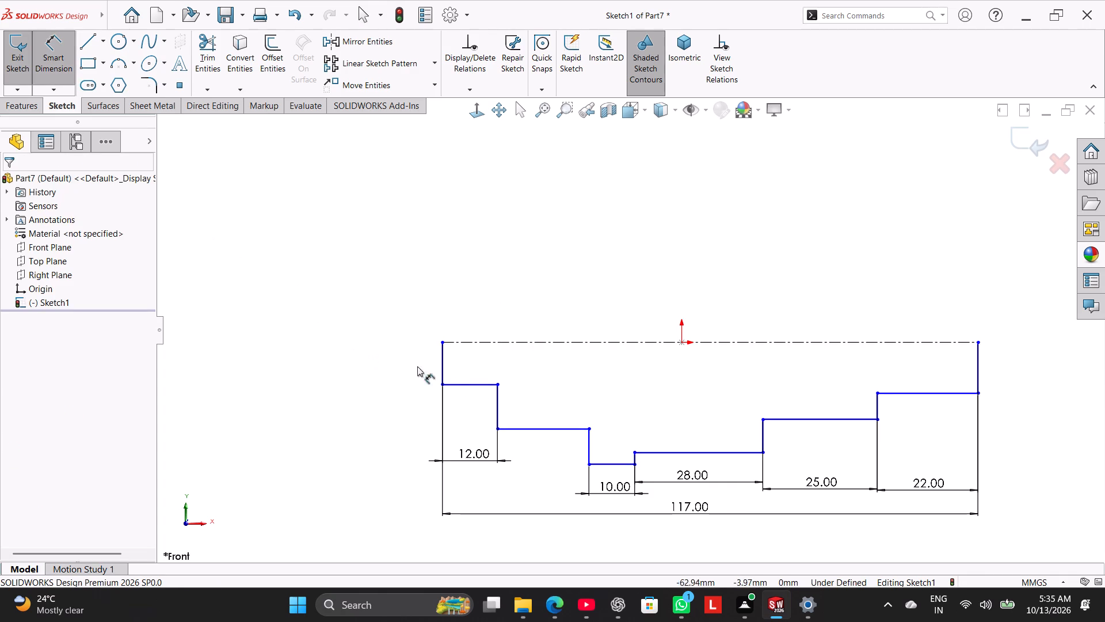
click(459, 382)
click(463, 342)
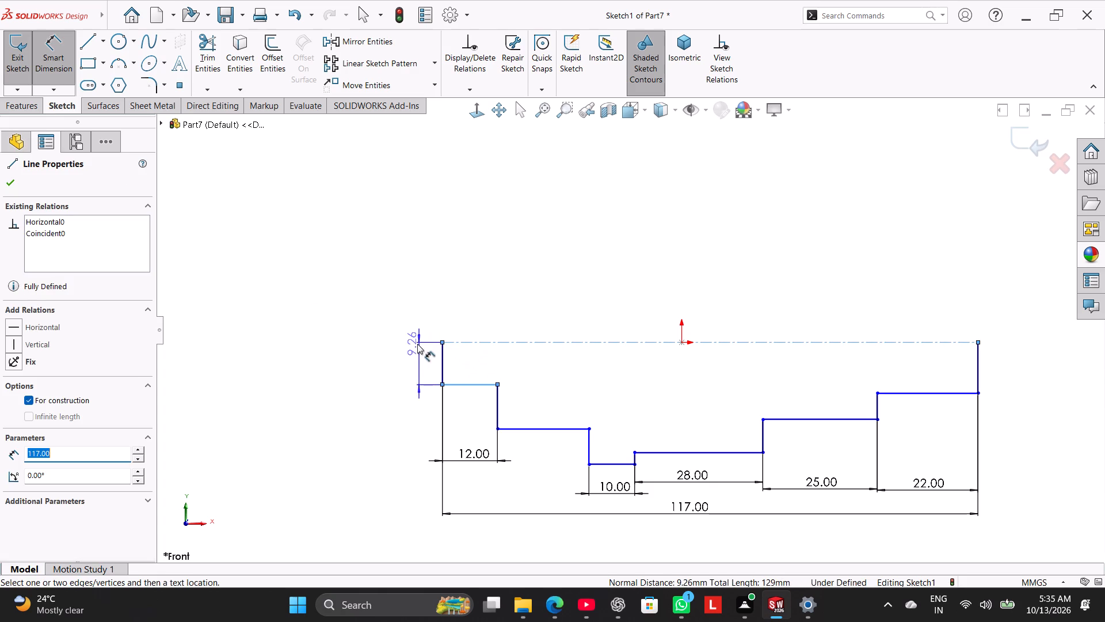
click(411, 329)
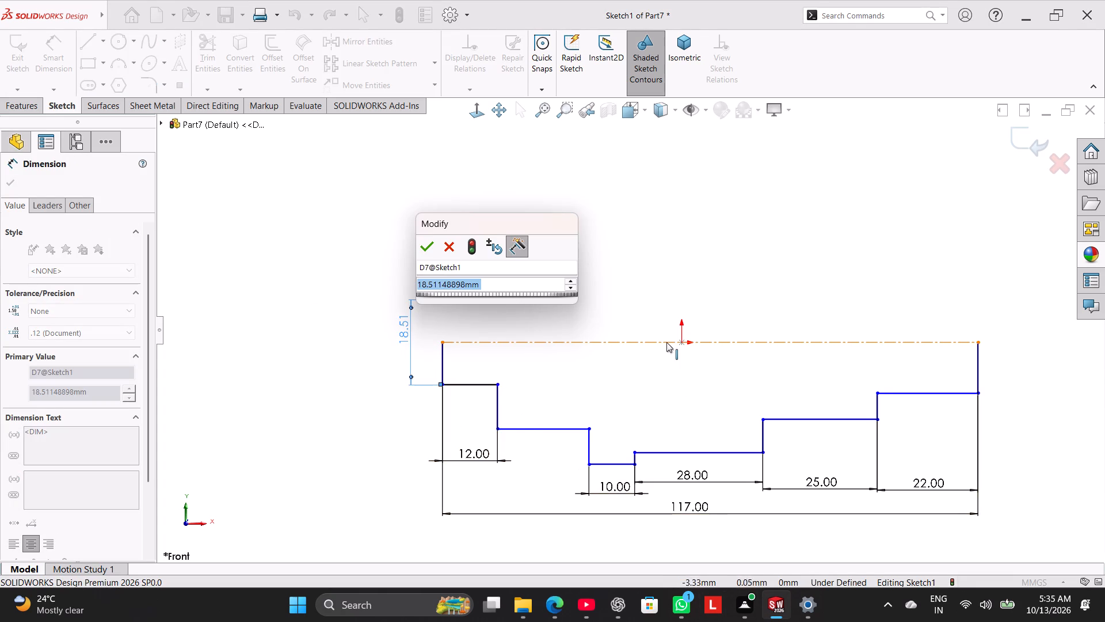
key(1)
key(8)
key(Return)
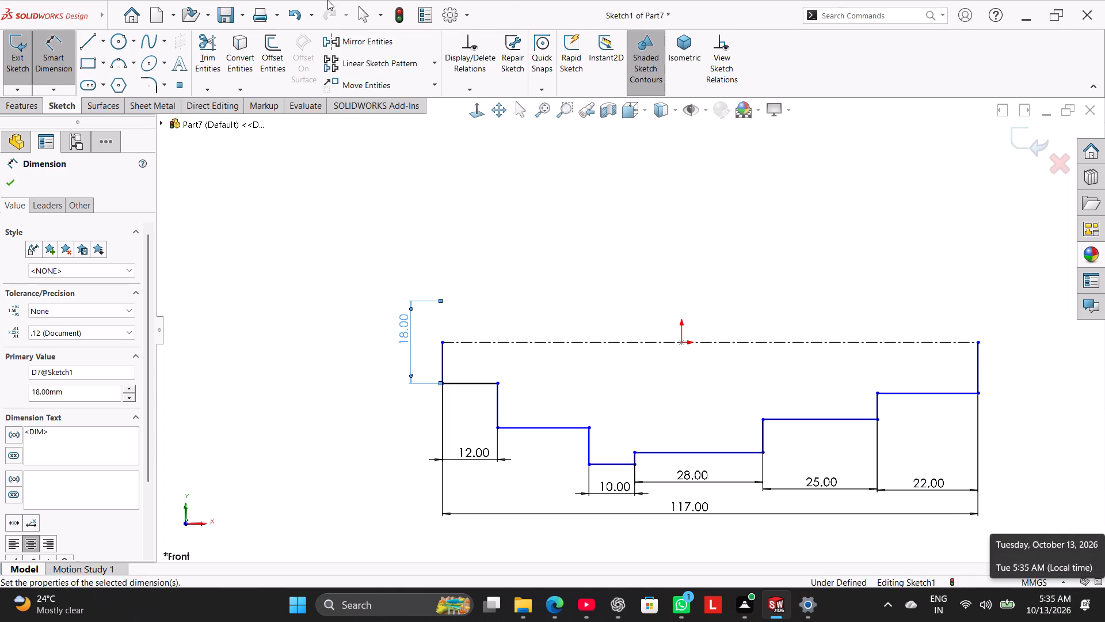
Dimension the diameter of the segment between the 12 mm and 10 mm segments as 25 mm across the centerline.
click(547, 428)
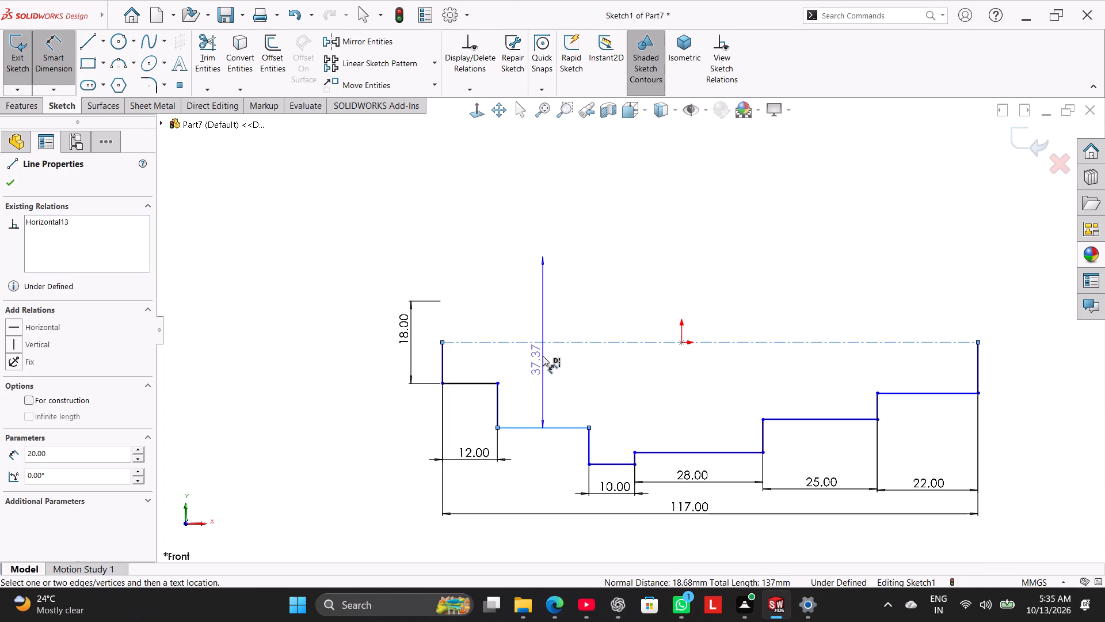
click(544, 342)
click(344, 333)
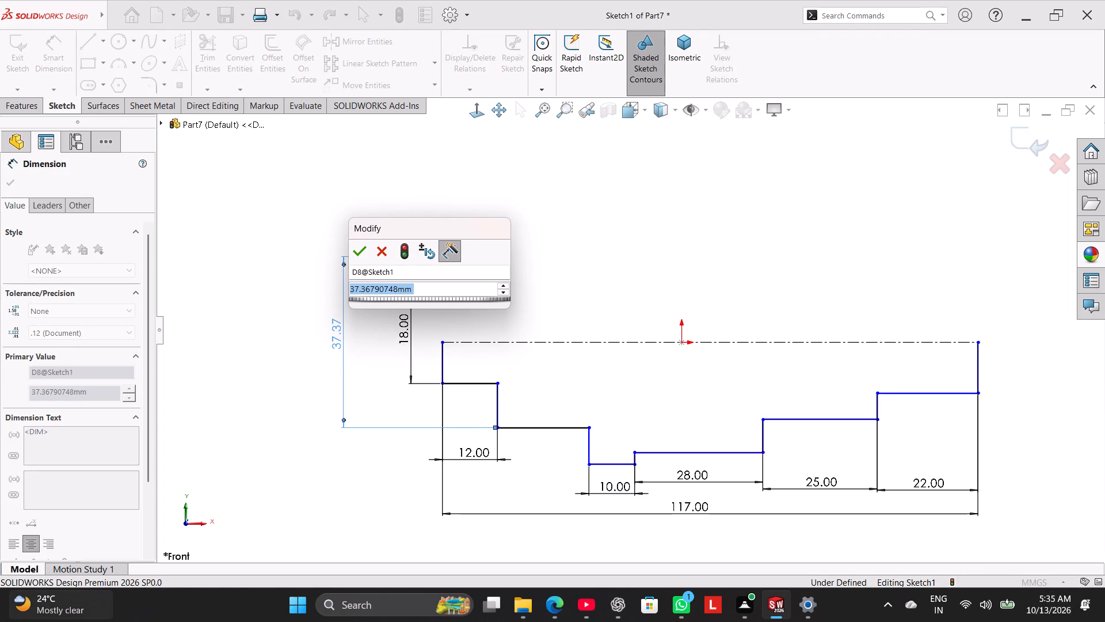
key(2)
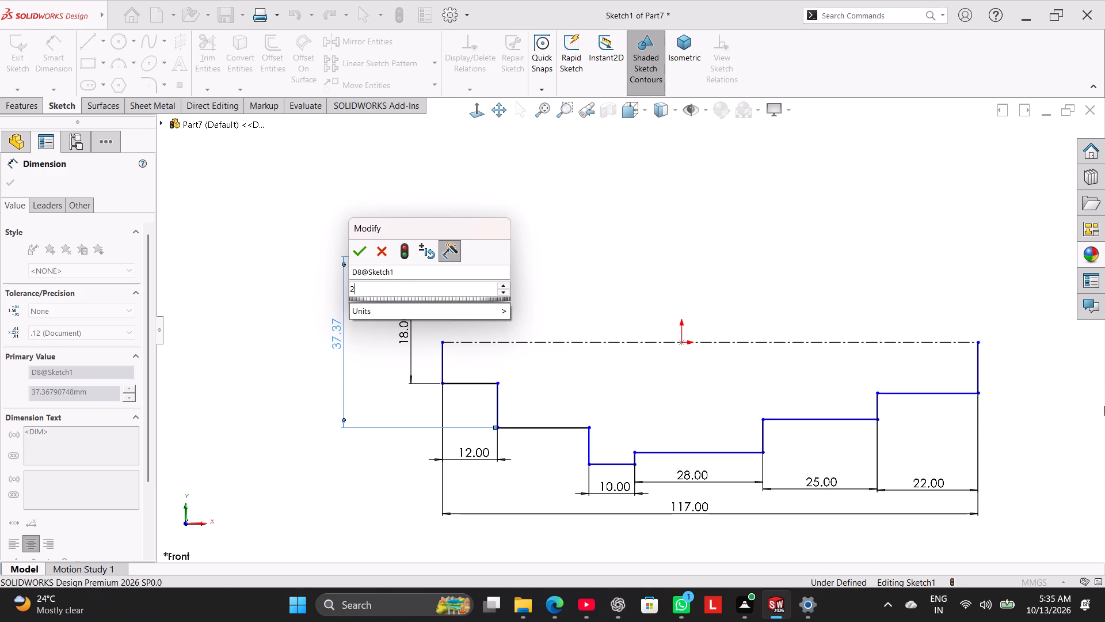
key(5)
key(Return)
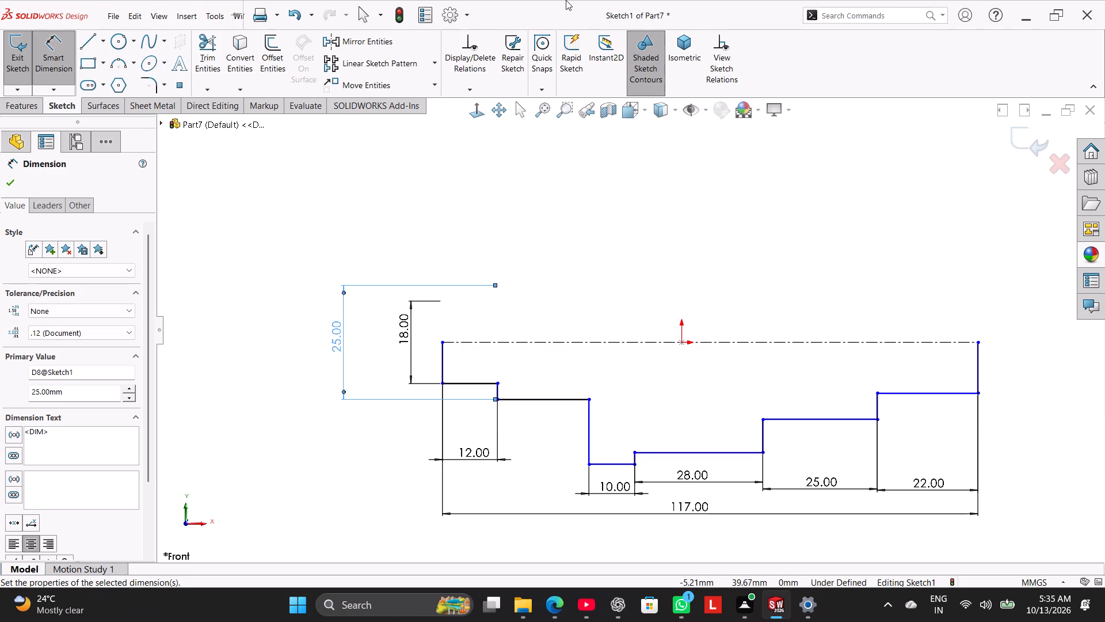
click(599, 263)
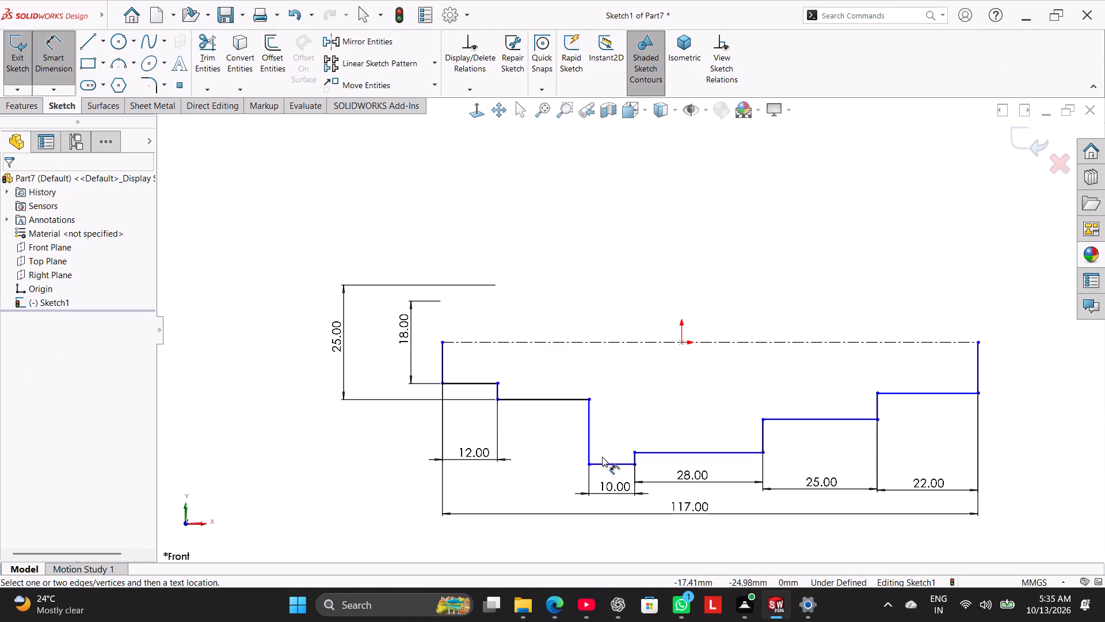
Dimension the diameter of the 10 mm long segment as 30 mm across the centerline.
click(609, 461)
click(530, 344)
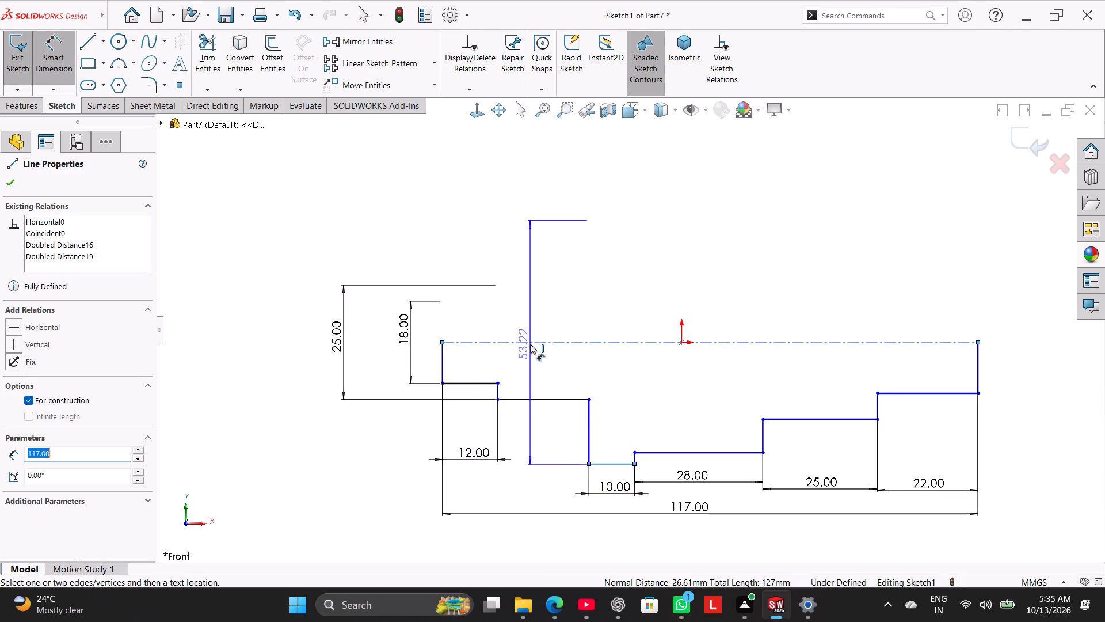
click(612, 330)
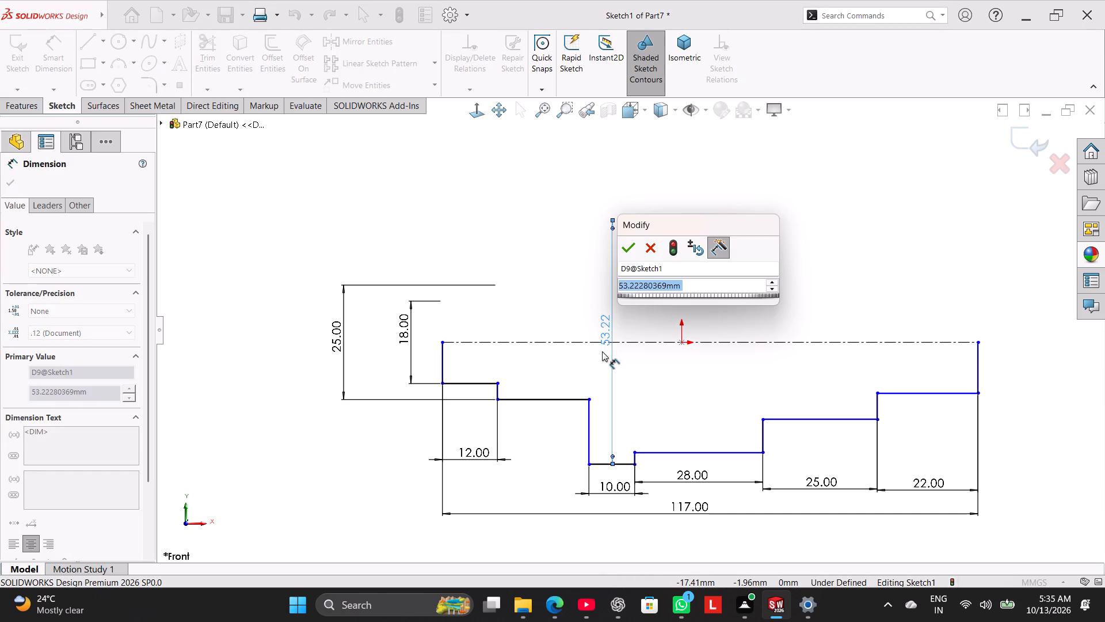
text(30)
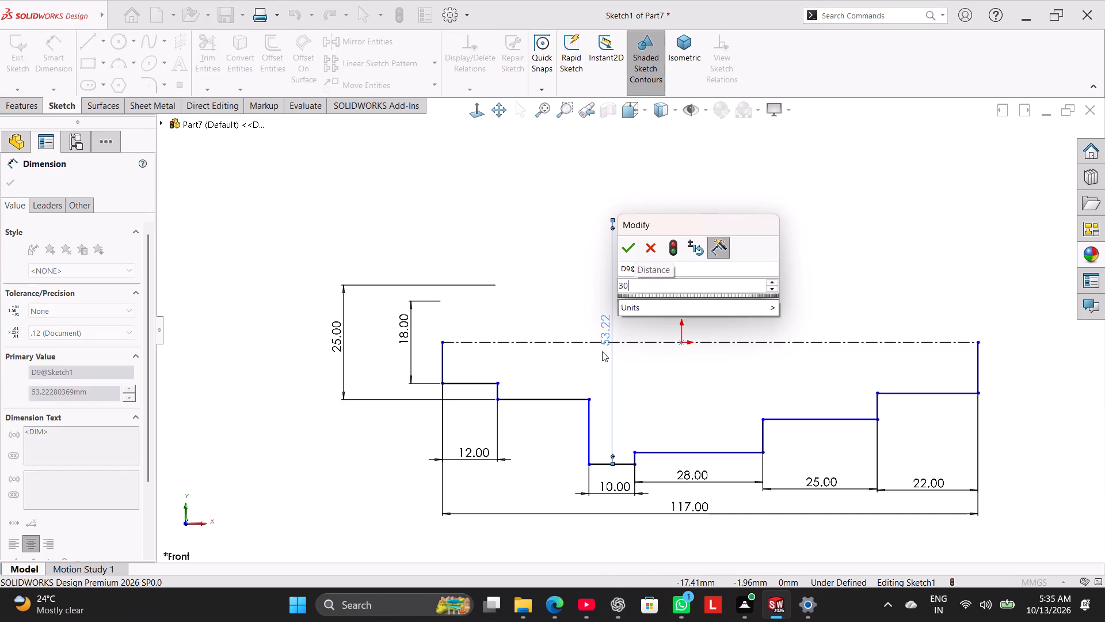
key(Return)
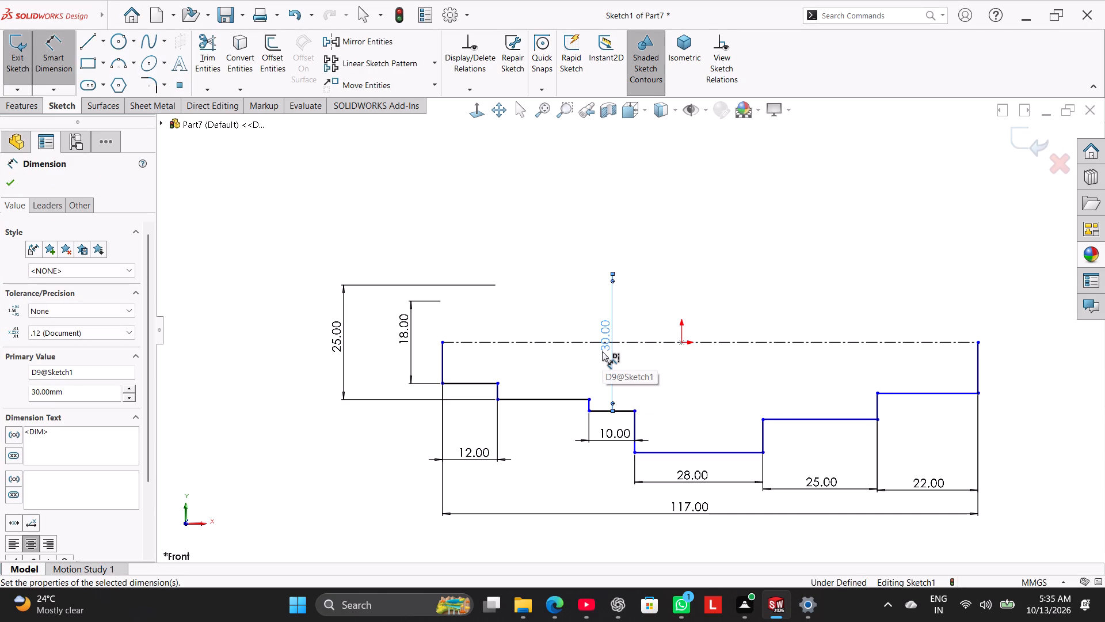
Set the diameter dimension of the 10 mm long segment to 35 mm.
double_click(613, 325)
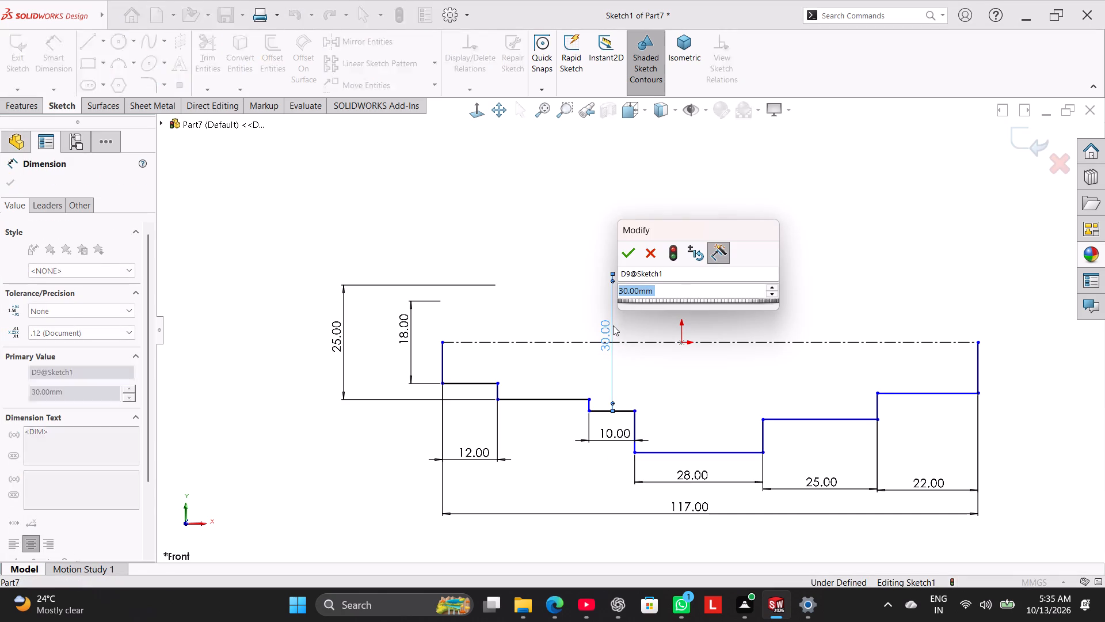
text(35)
key(Return)
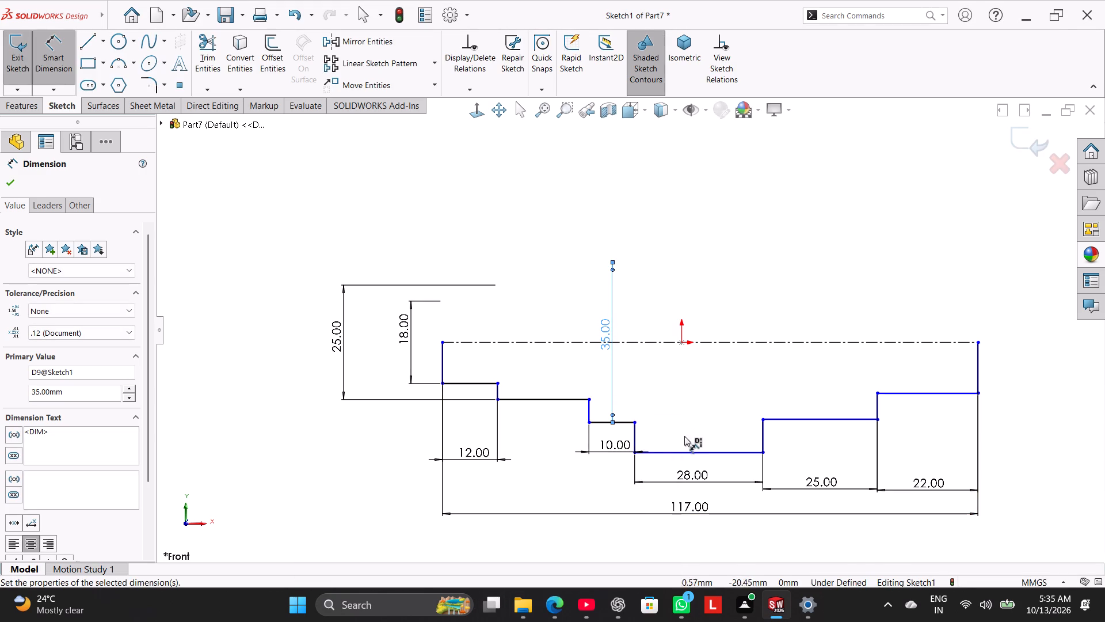
Dimension the diameter of the 28 mm long segment as 30 mm across the centerline.
click(700, 449)
click(712, 339)
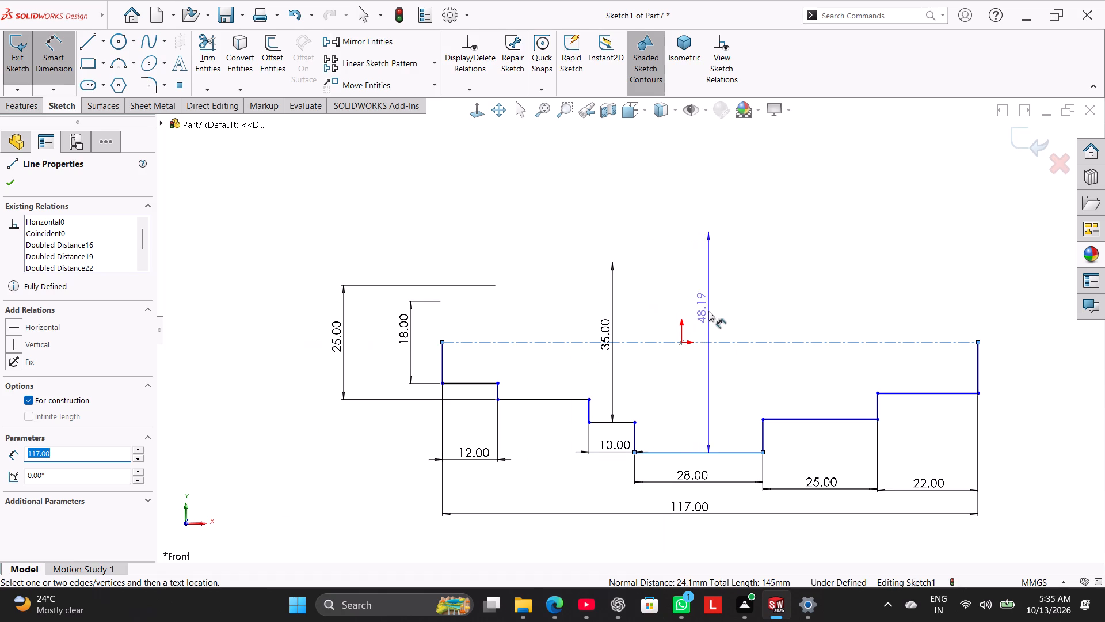
click(714, 333)
text(30)
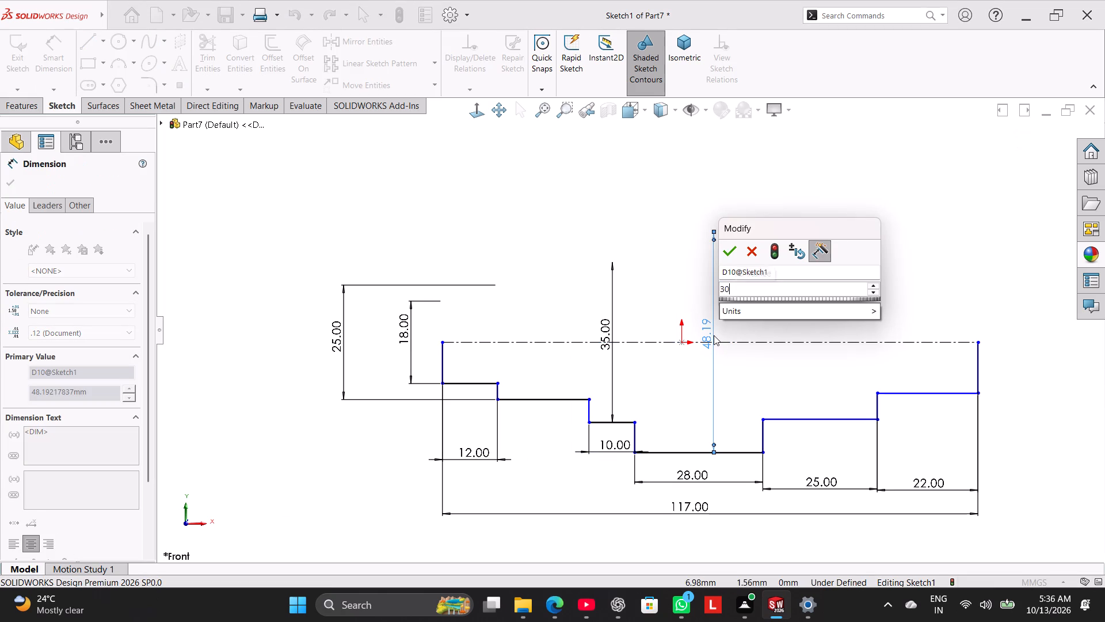
key(Return)
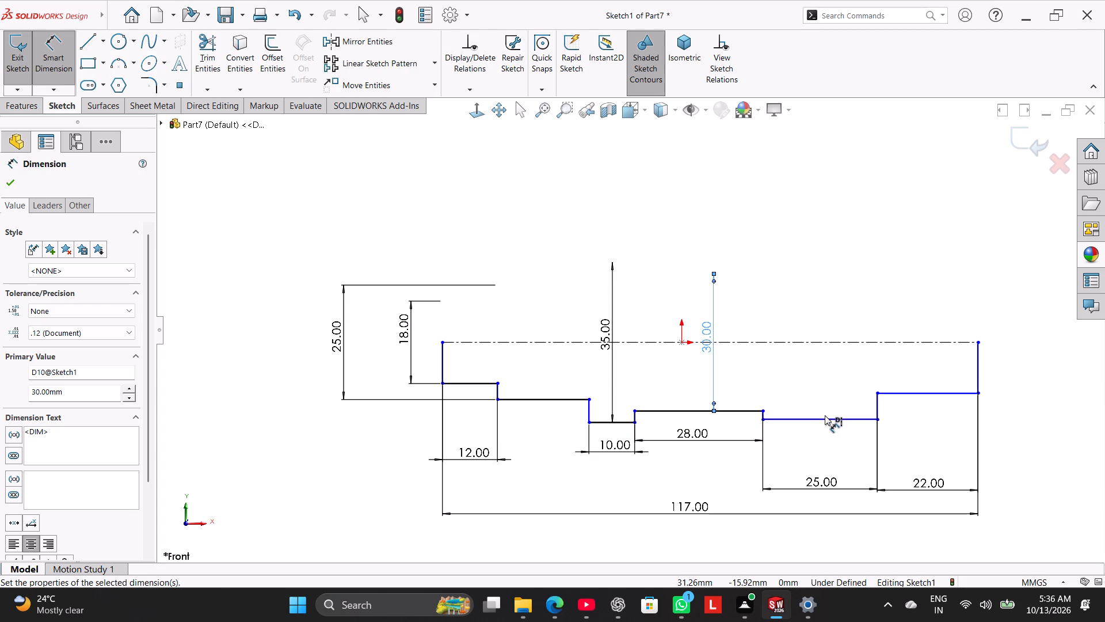
Dimension the diameter of the 25 mm long segment as 25 mm across the centerline.
click(825, 418)
click(824, 337)
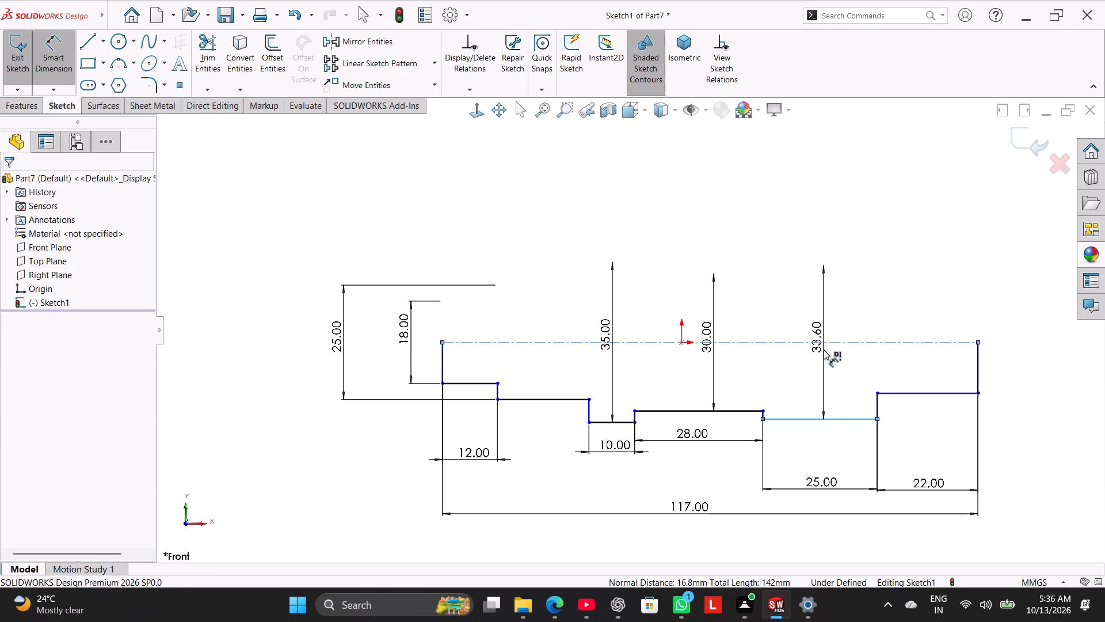
key(2)
key(5)
key(Return)
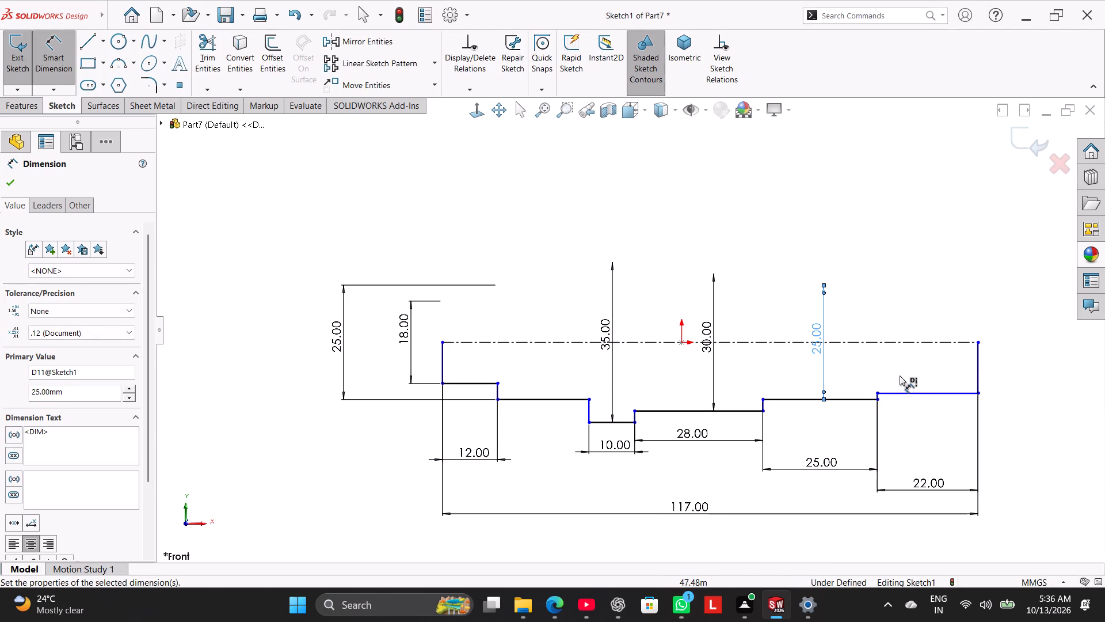
Dimension the diameter of the 22 mm long end segment as 20 mm across the centerline.
click(946, 394)
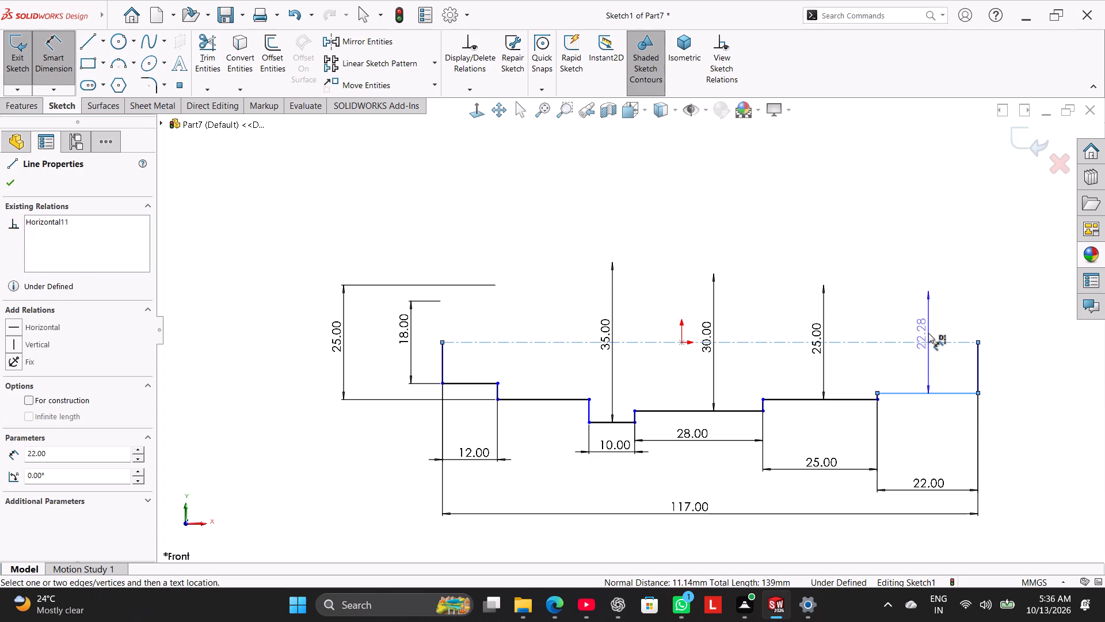
click(928, 333)
key(2)
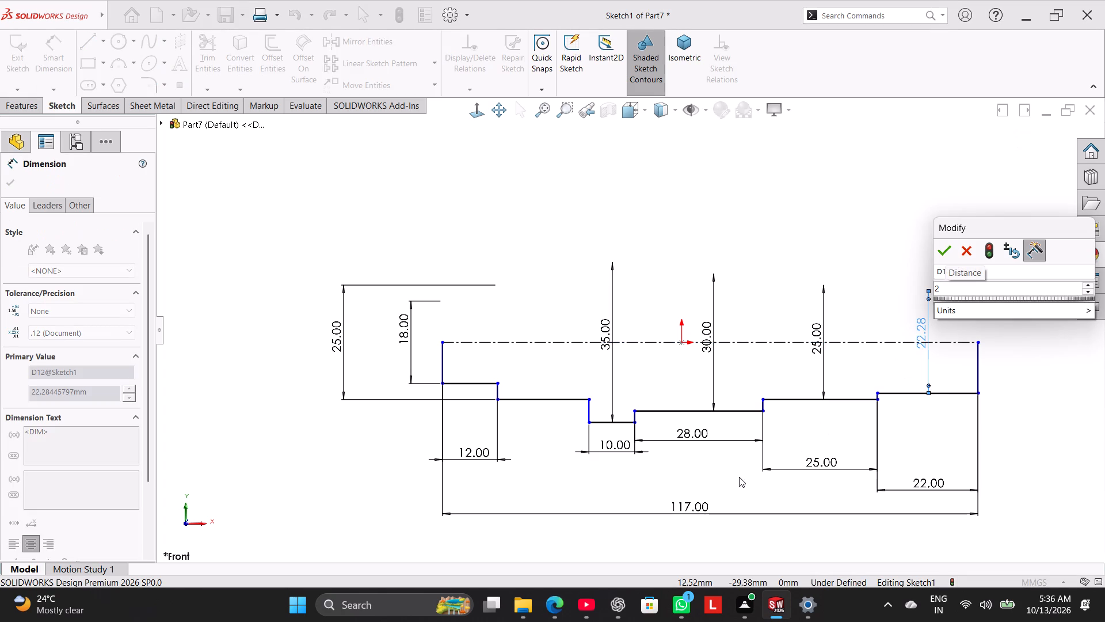
key(0)
key(Return)
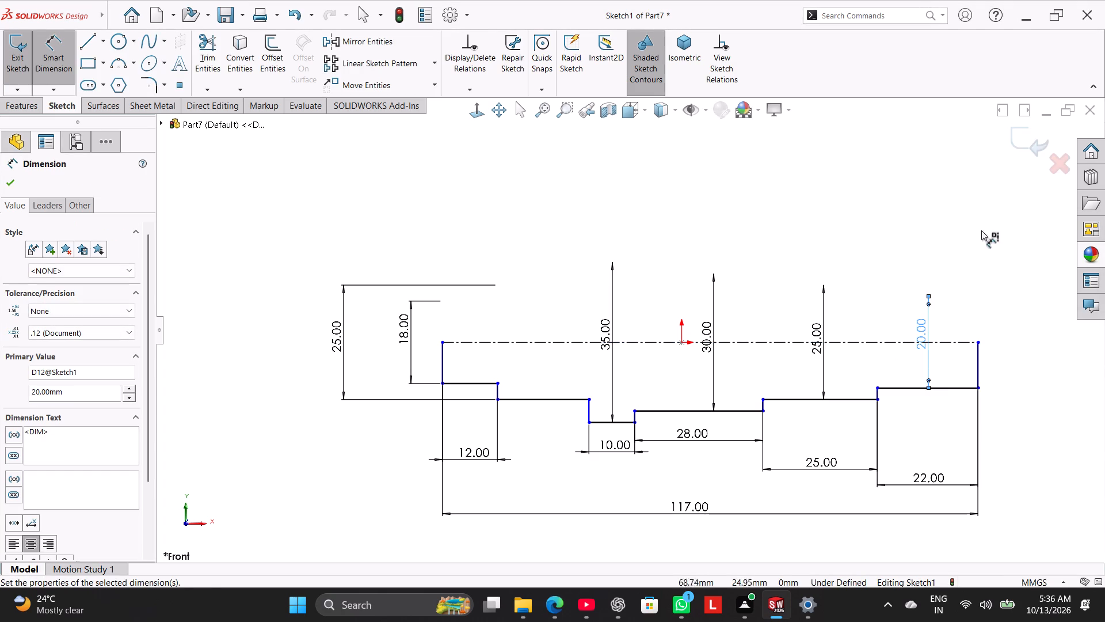
click(964, 232)
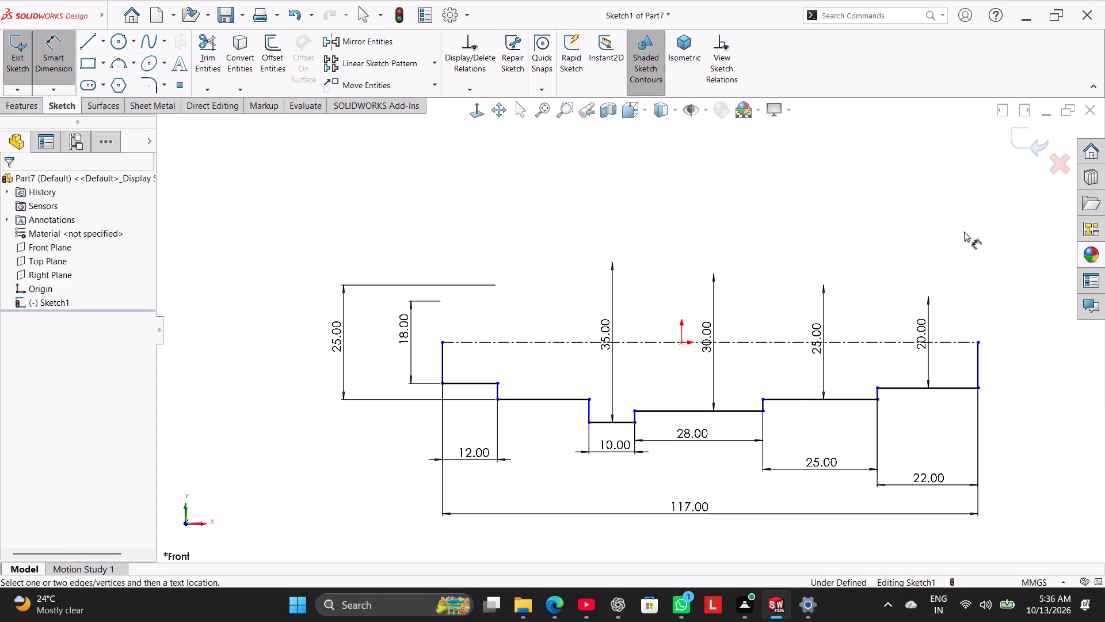
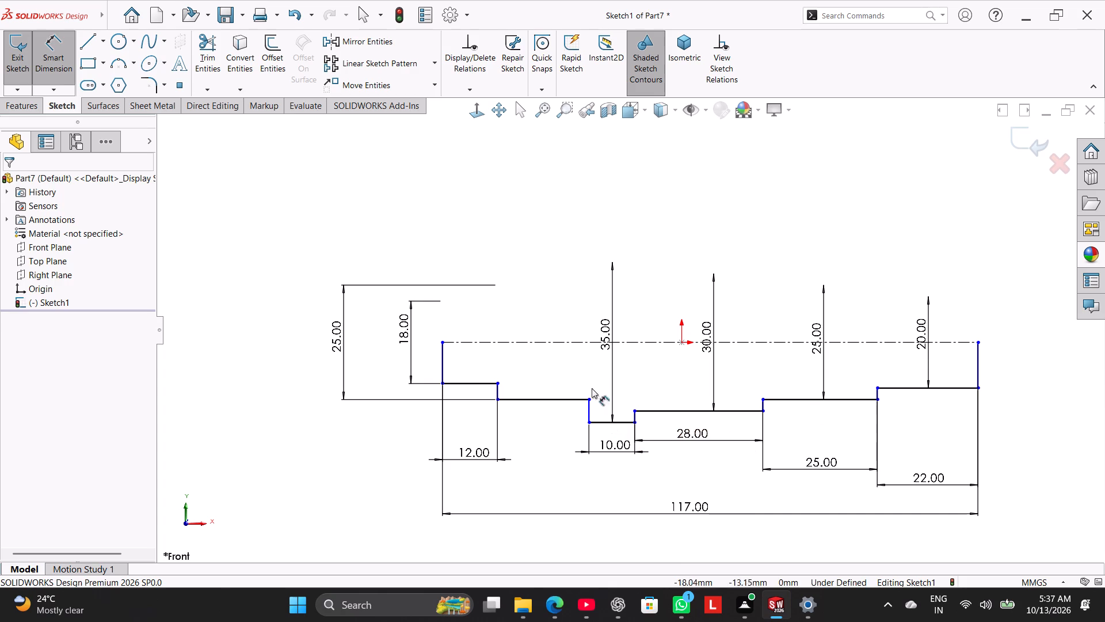
Make the centerline's midpoint coincident with the sketch origin.
right_click(543, 245)
click(573, 283)
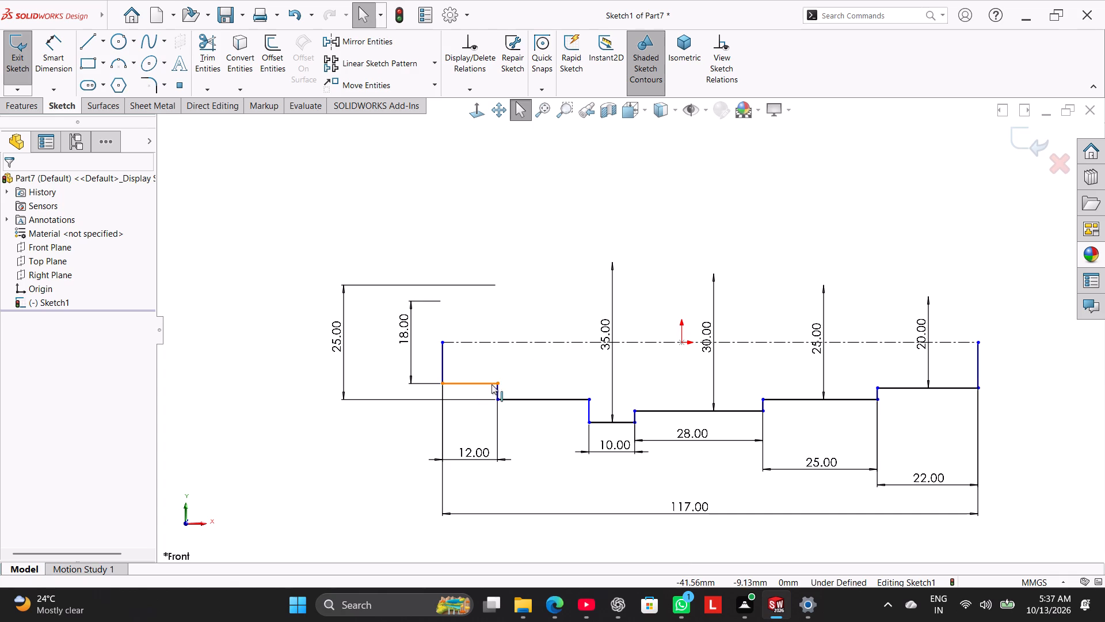
drag(497, 389, 522, 390)
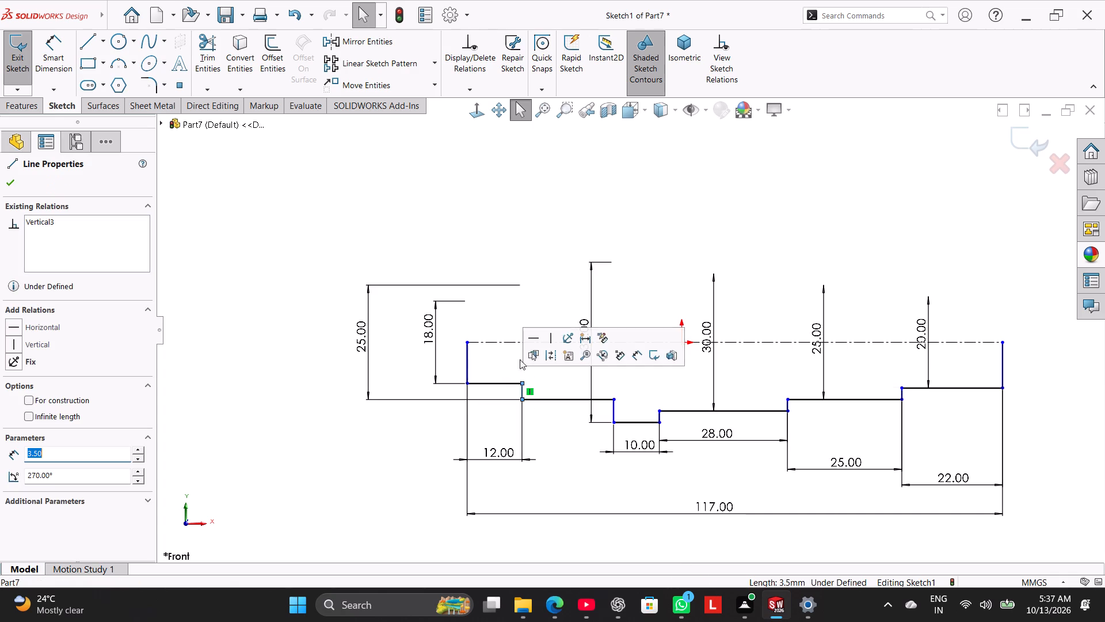
click(533, 229)
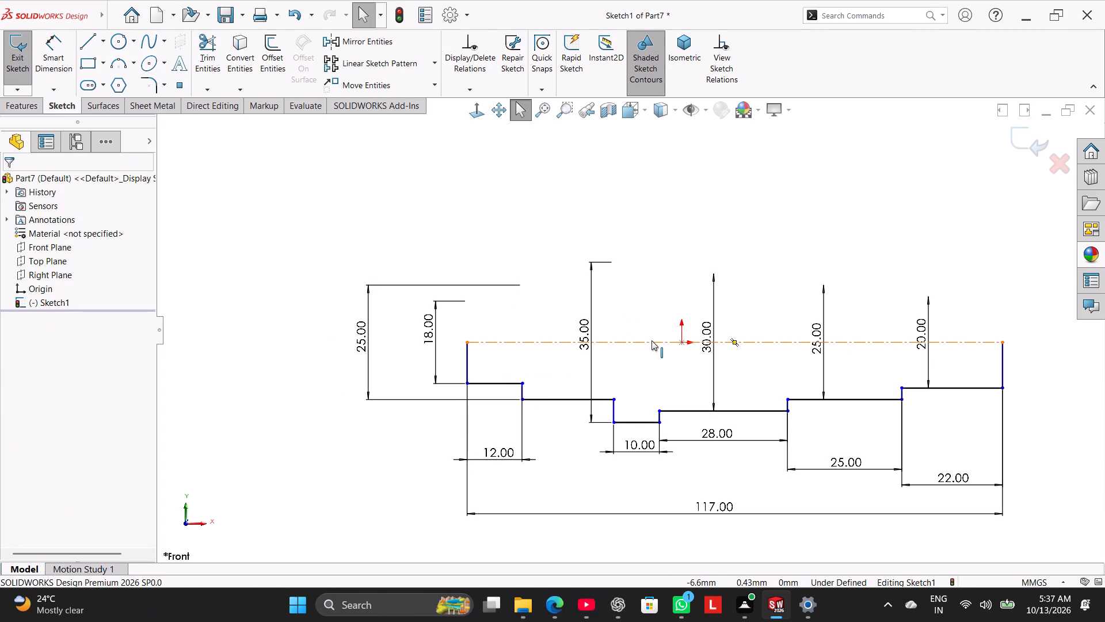
ctrl+click(680, 340)
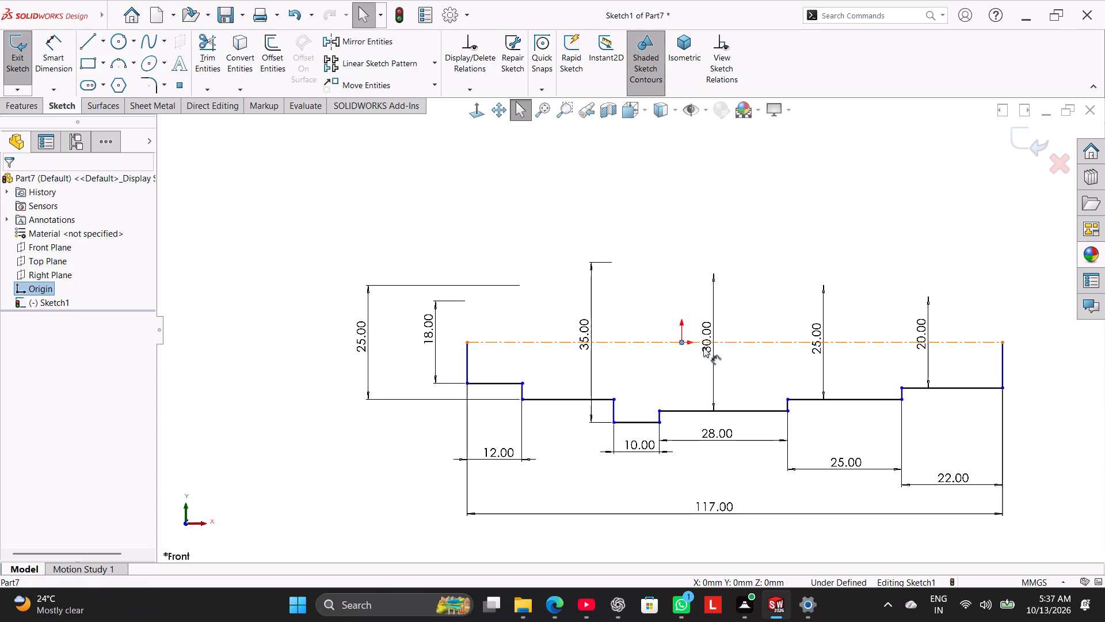
ctrl+click(737, 343)
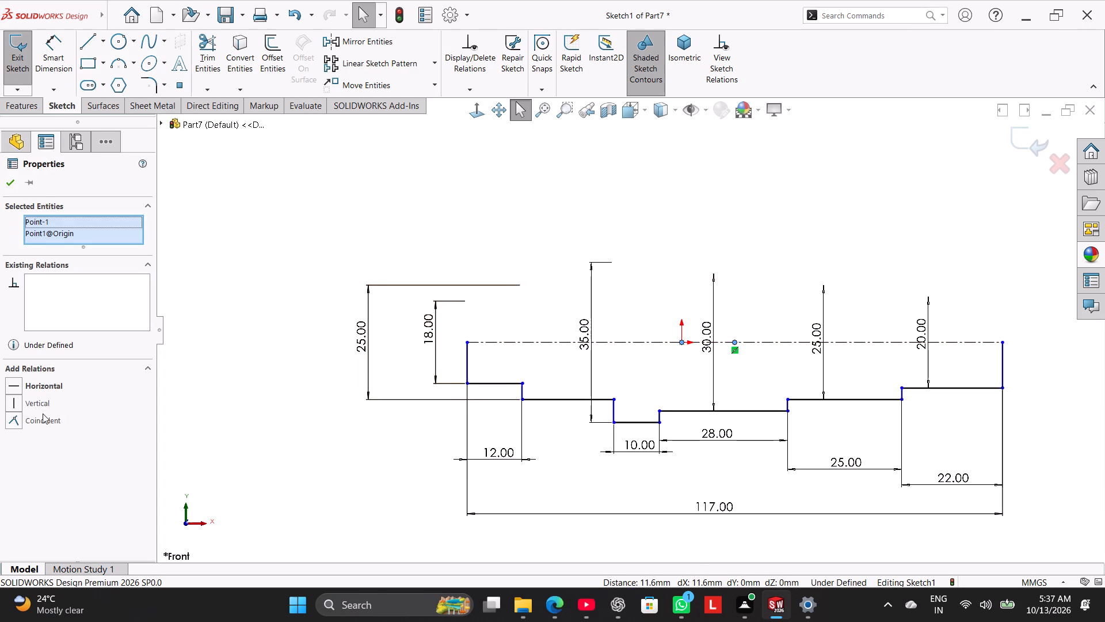
click(45, 419)
click(308, 226)
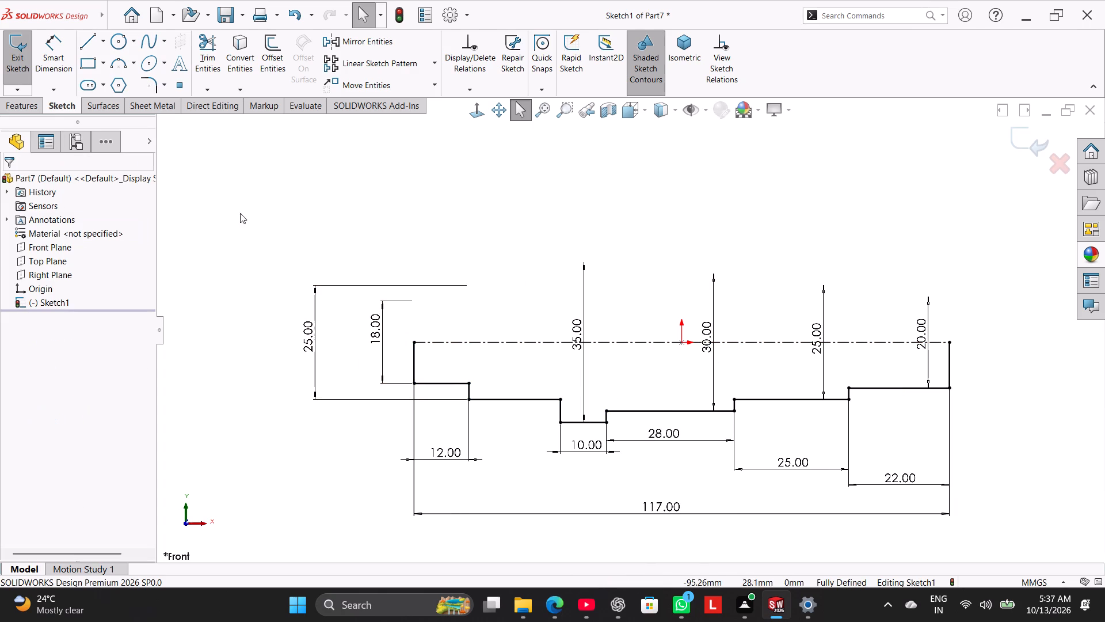
Revolve the stepped profile 360 degrees about the centerline into a solid shaft.
click(26, 108)
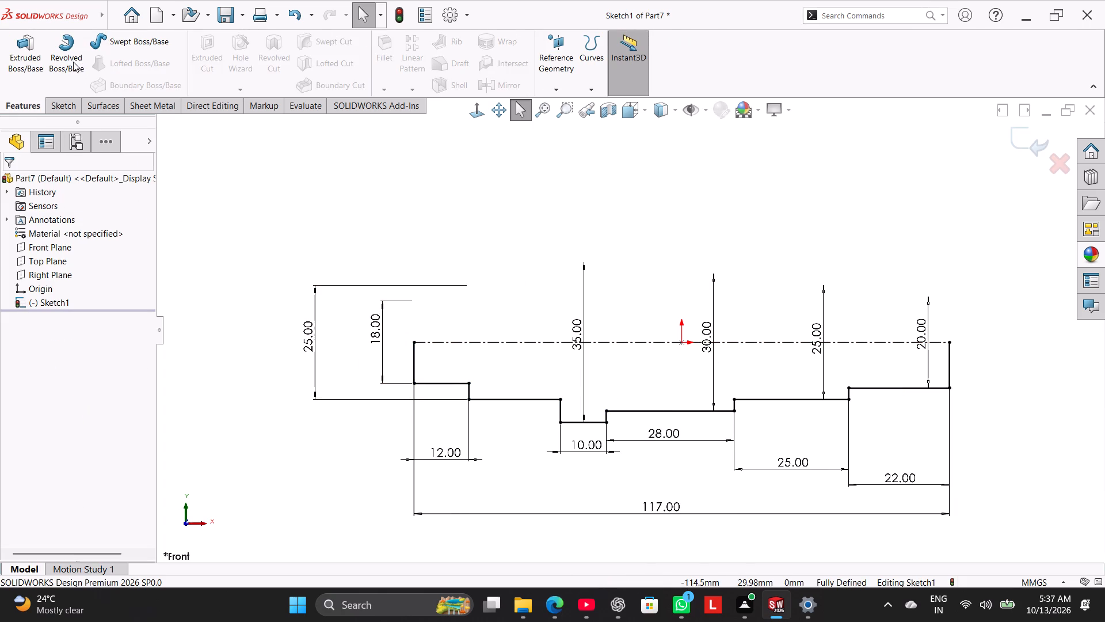
click(73, 61)
click(575, 308)
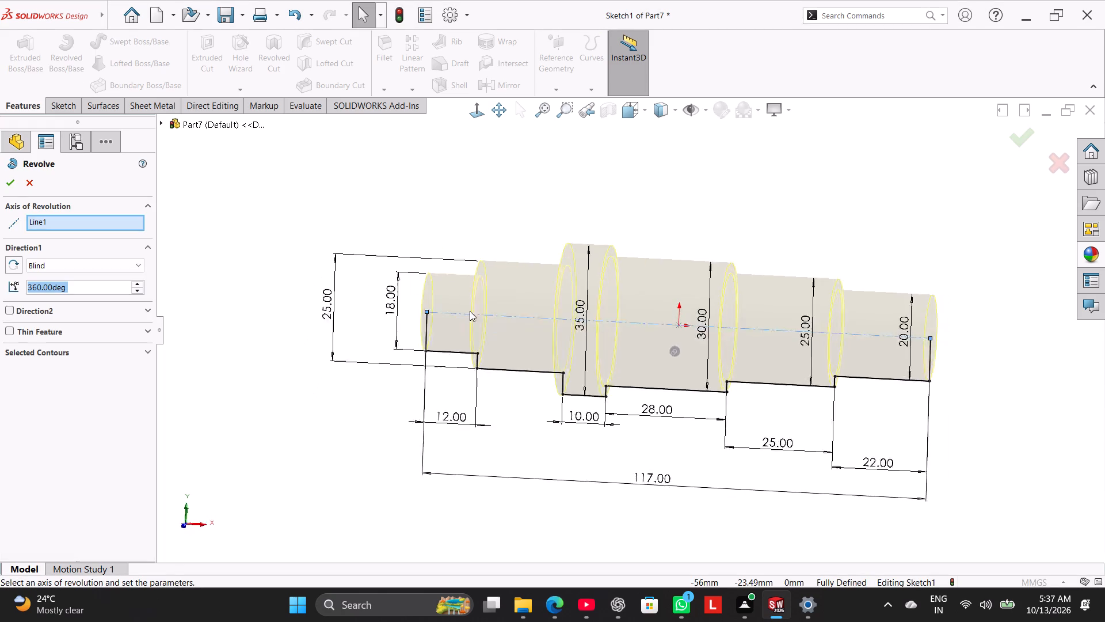
click(7, 185)
click(248, 319)
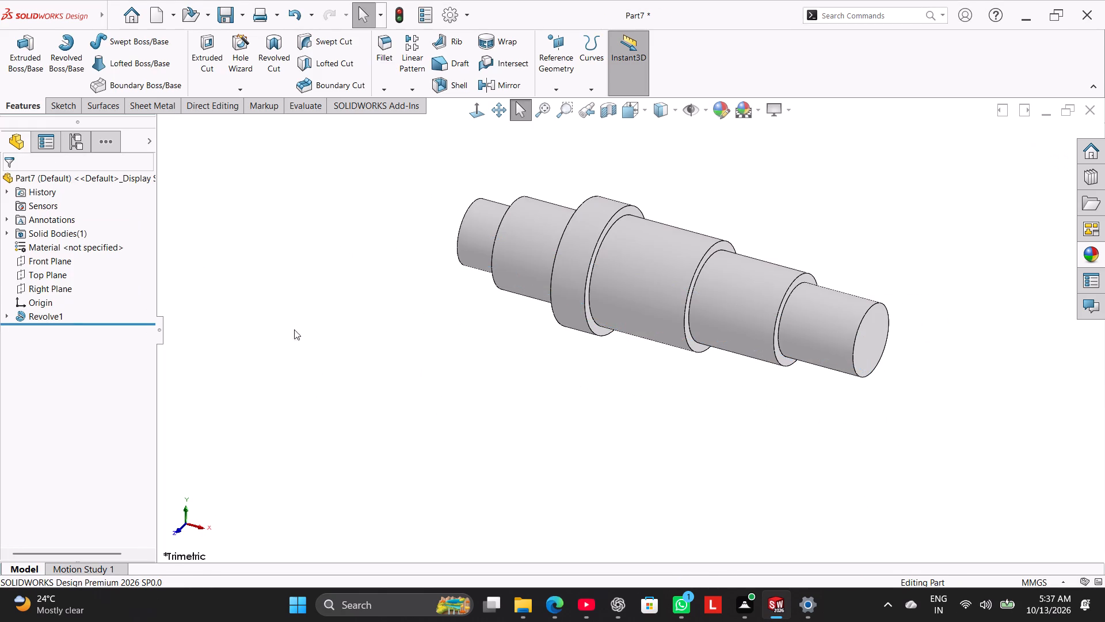
Apply a section view of the shaft on the Front Plane at 0 mm offset, viewed normal to the cut.
middle_drag(347, 323, 385, 200)
right_drag(344, 332, 444, 251)
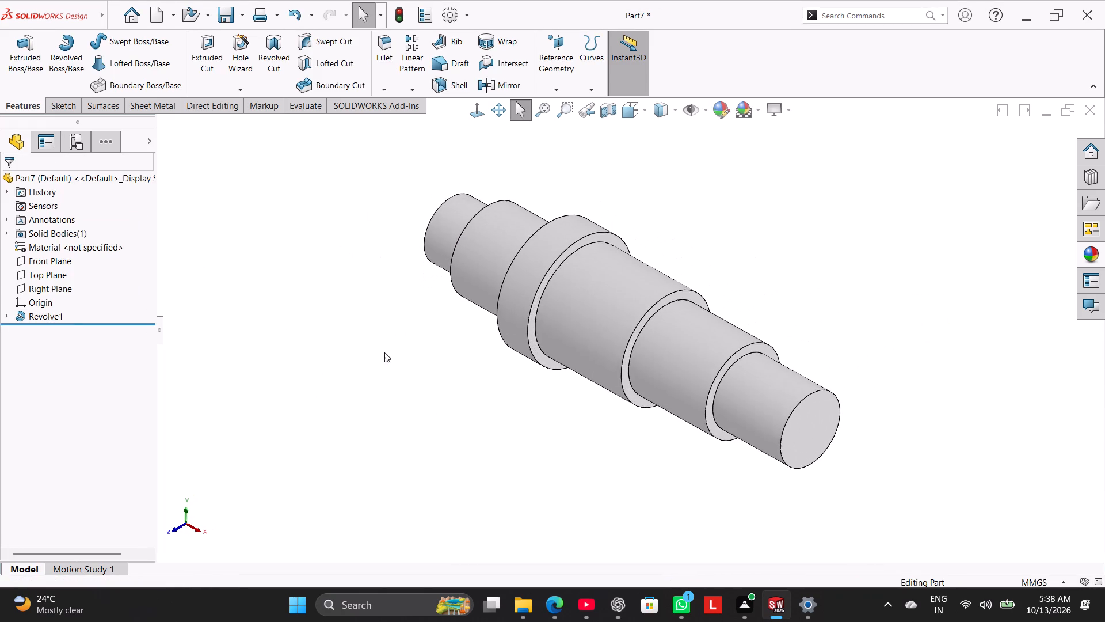
middle_drag(375, 373, 393, 363)
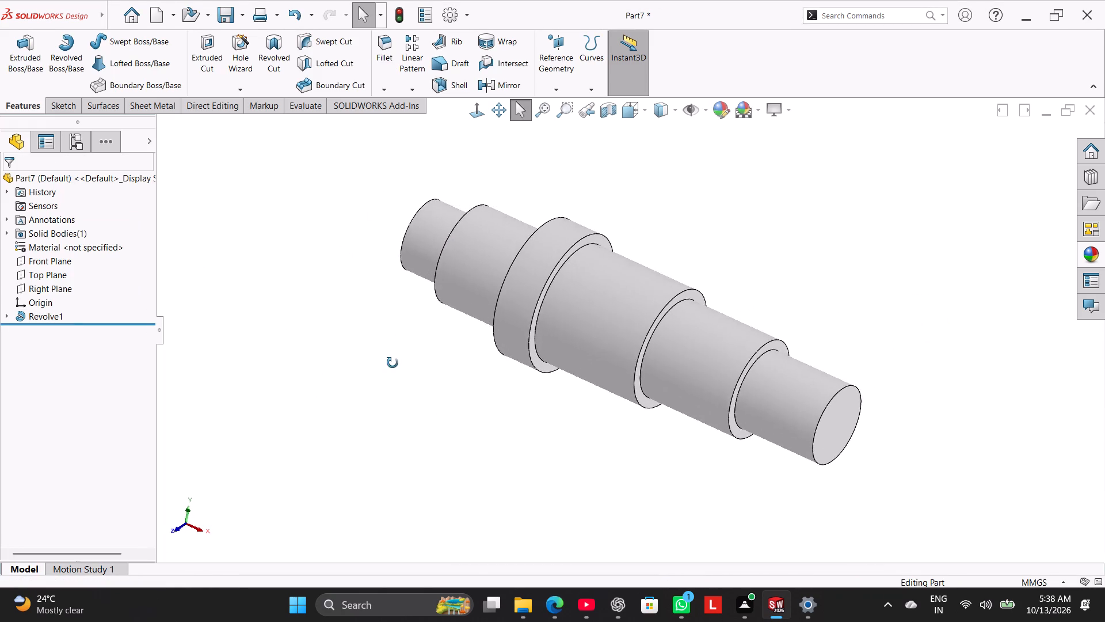
middle_drag(393, 363, 467, 194)
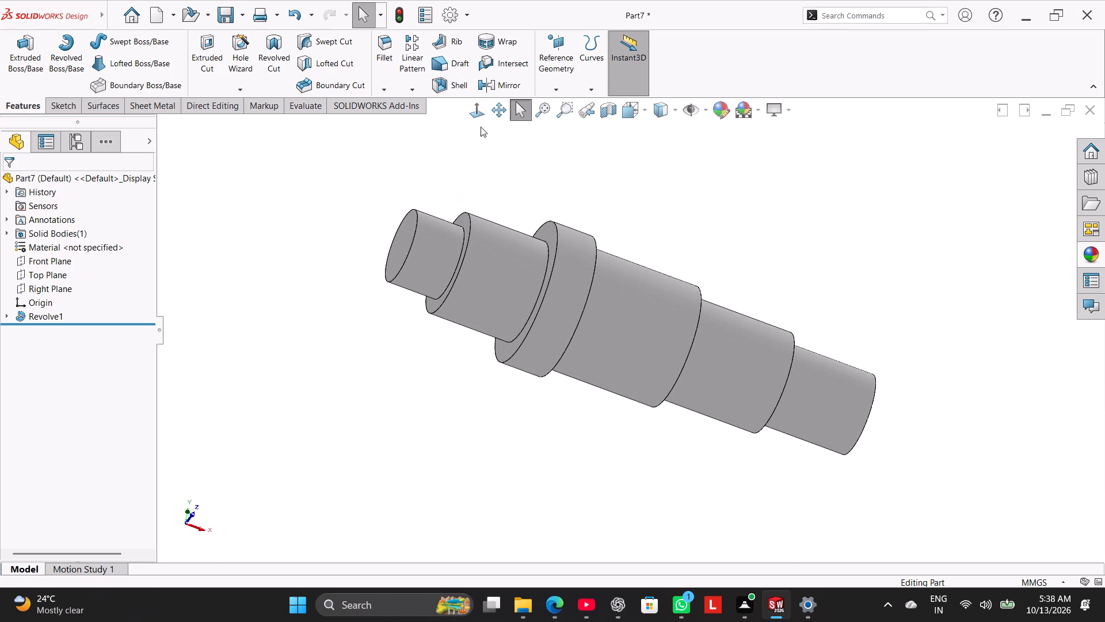
click(604, 112)
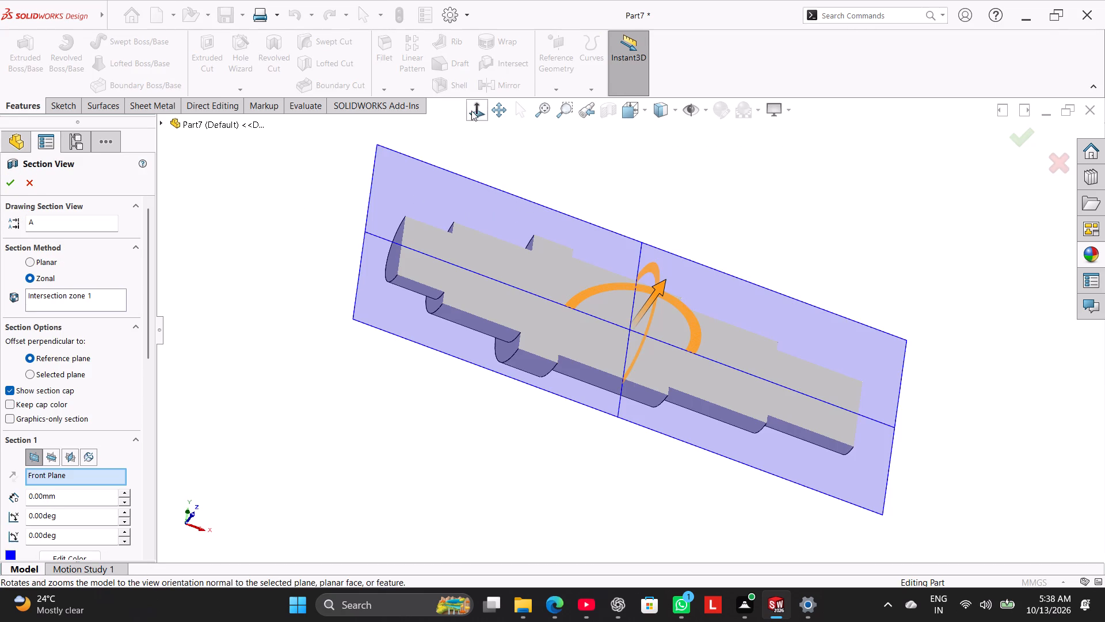
click(471, 111)
click(322, 245)
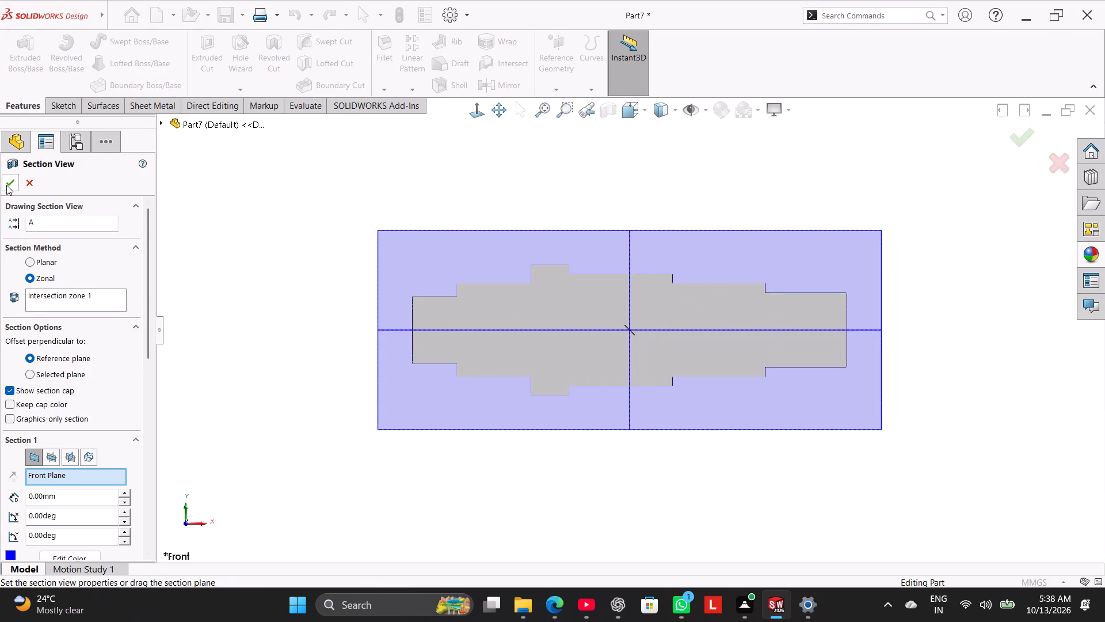
click(6, 185)
click(276, 285)
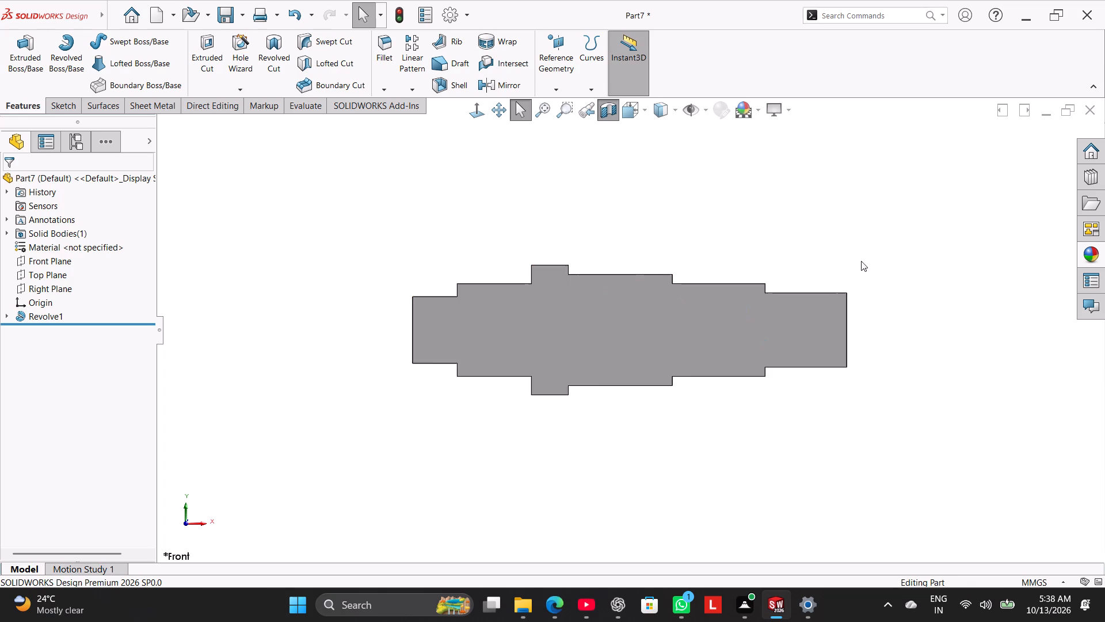
Reopen the revolve's sketch and move the diameter dimension of the segment beside the 12 mm long end farther from the profile.
middle_drag(870, 250, 874, 273)
click(477, 117)
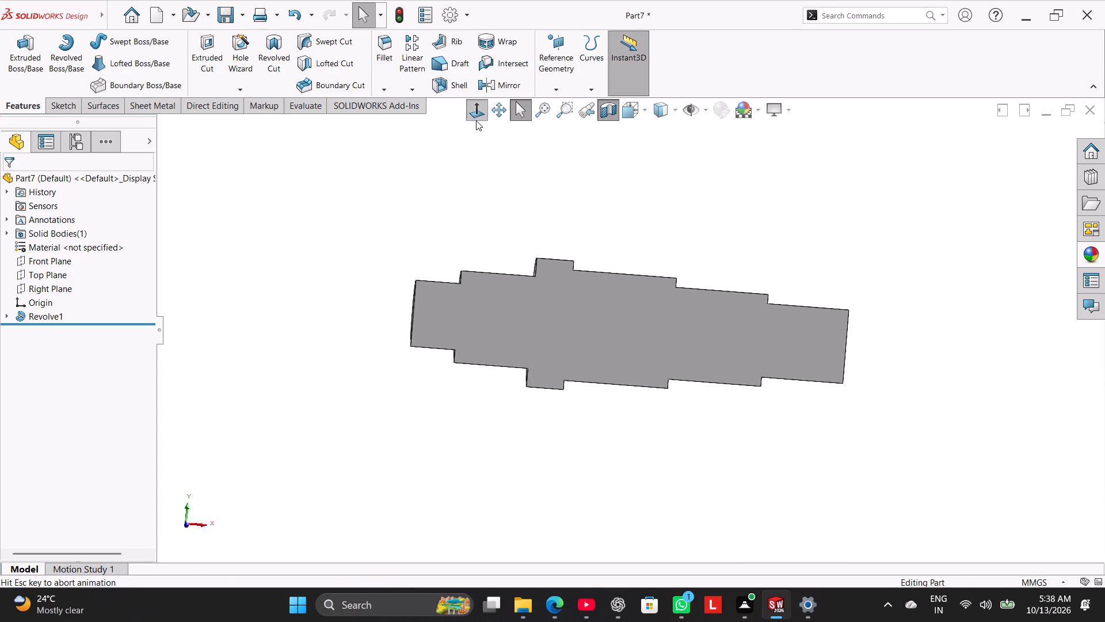
right_click(54, 317)
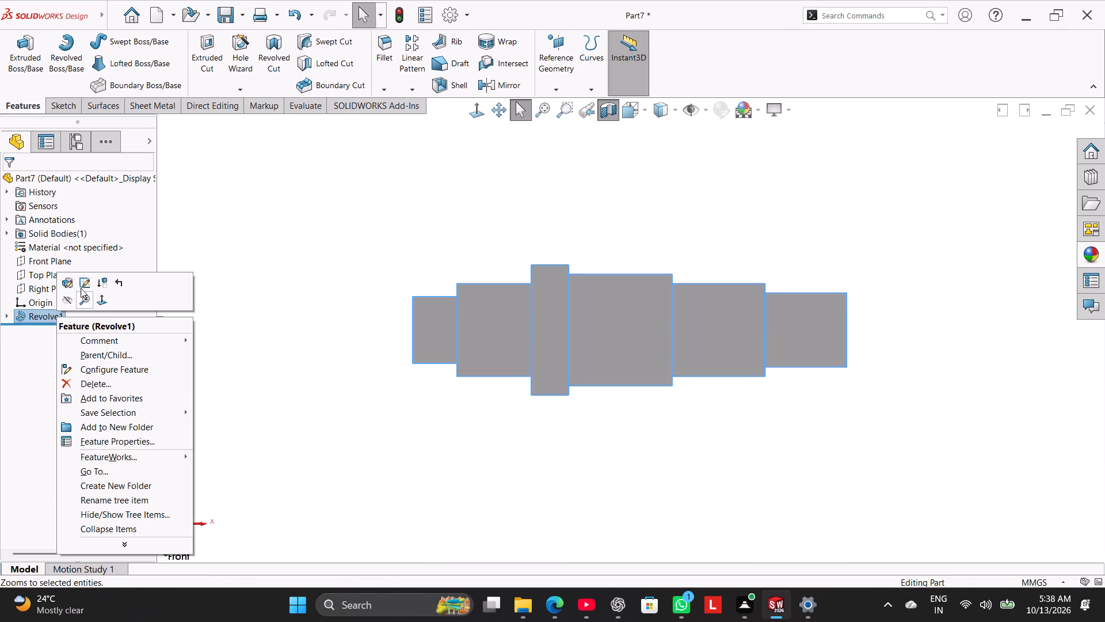
click(83, 281)
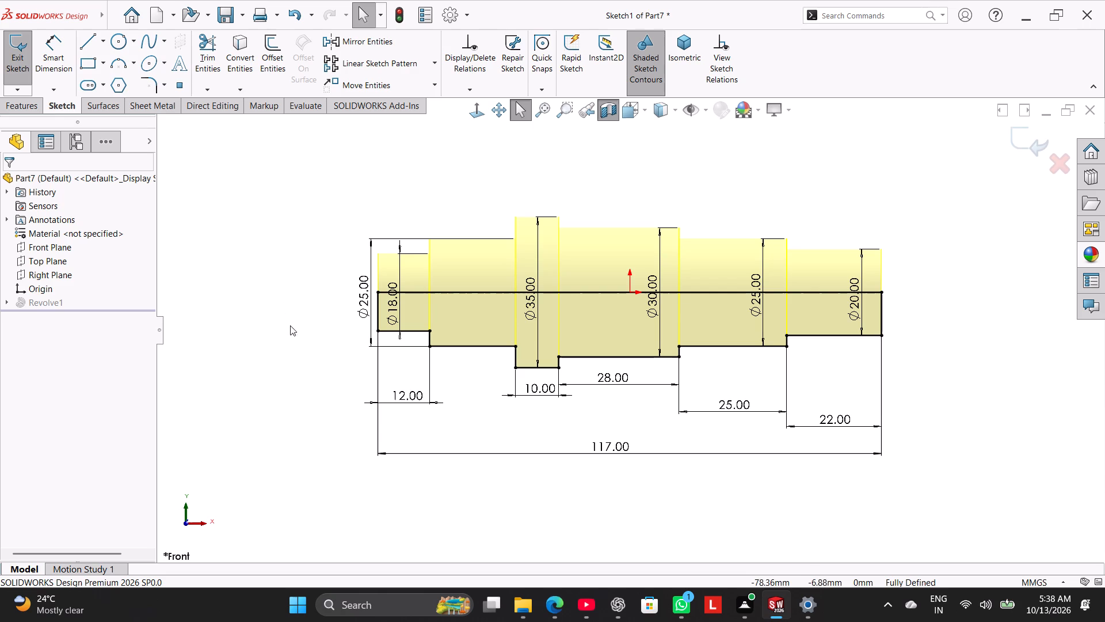
click(254, 355)
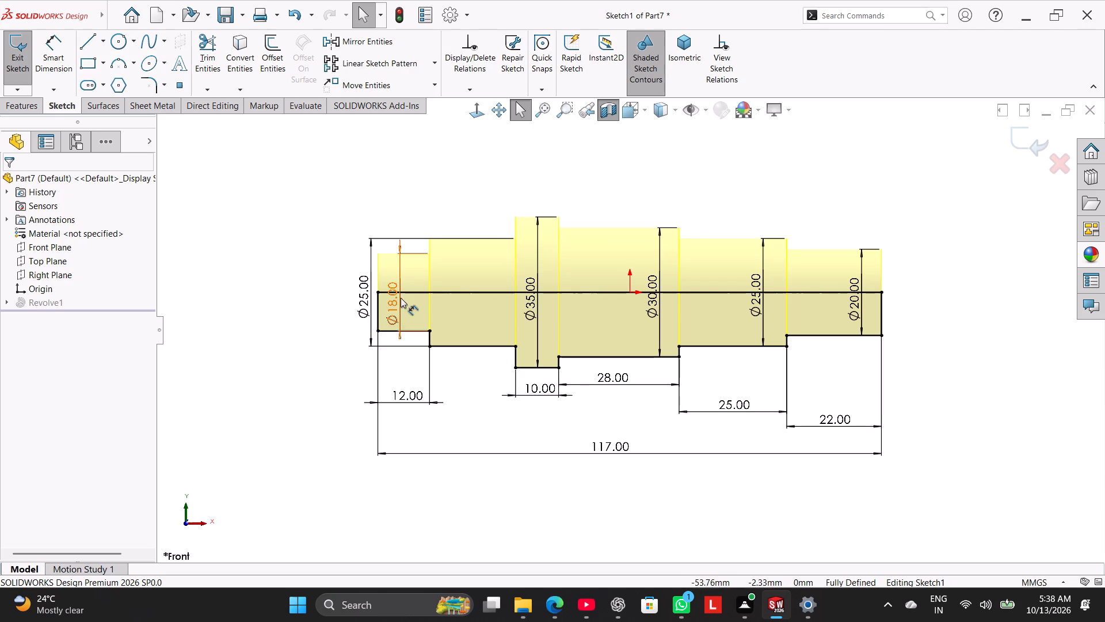
right_click(296, 336)
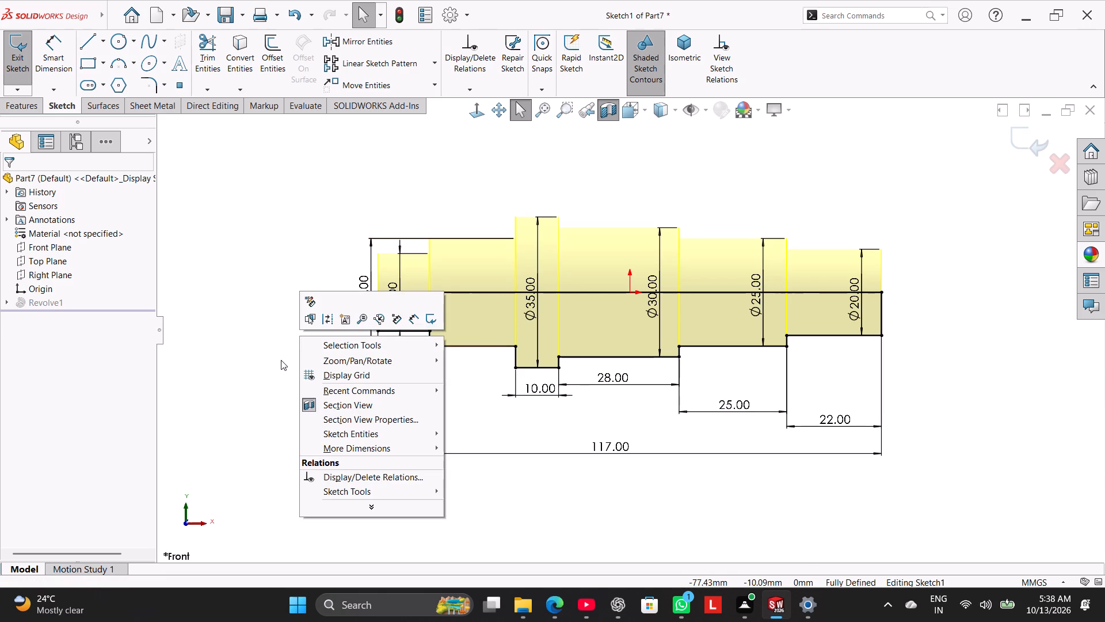
click(281, 360)
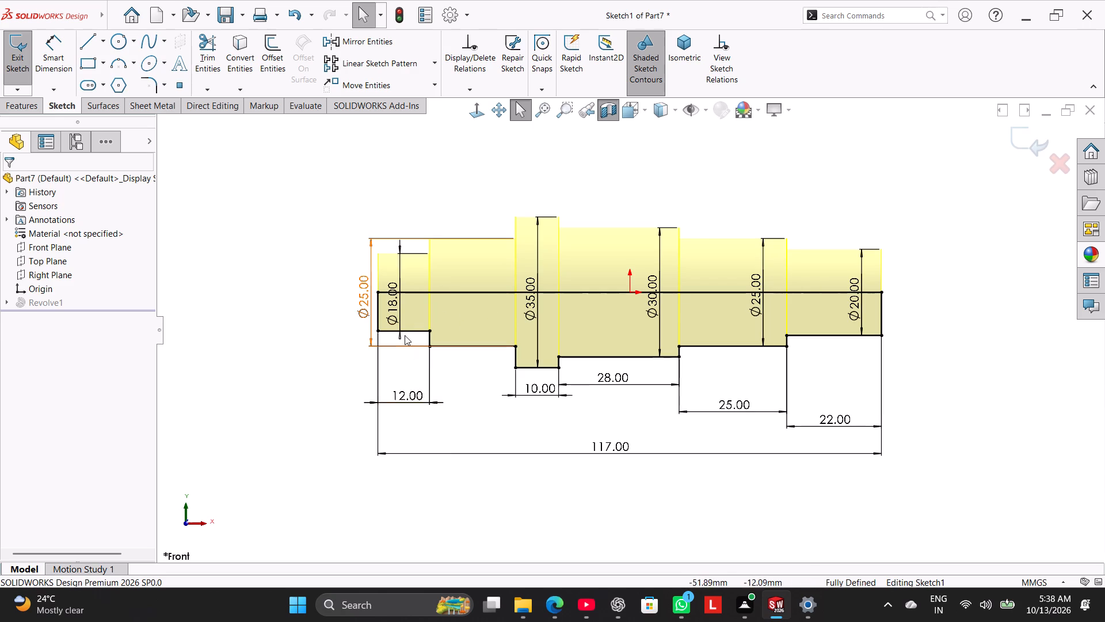
drag(364, 298, 337, 298)
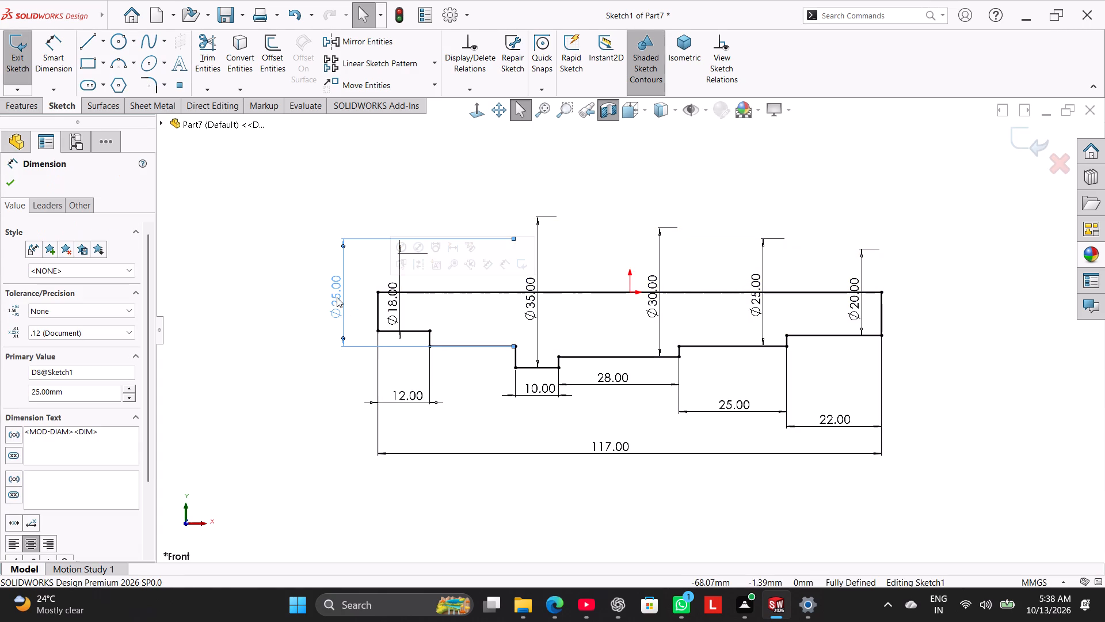
click(327, 379)
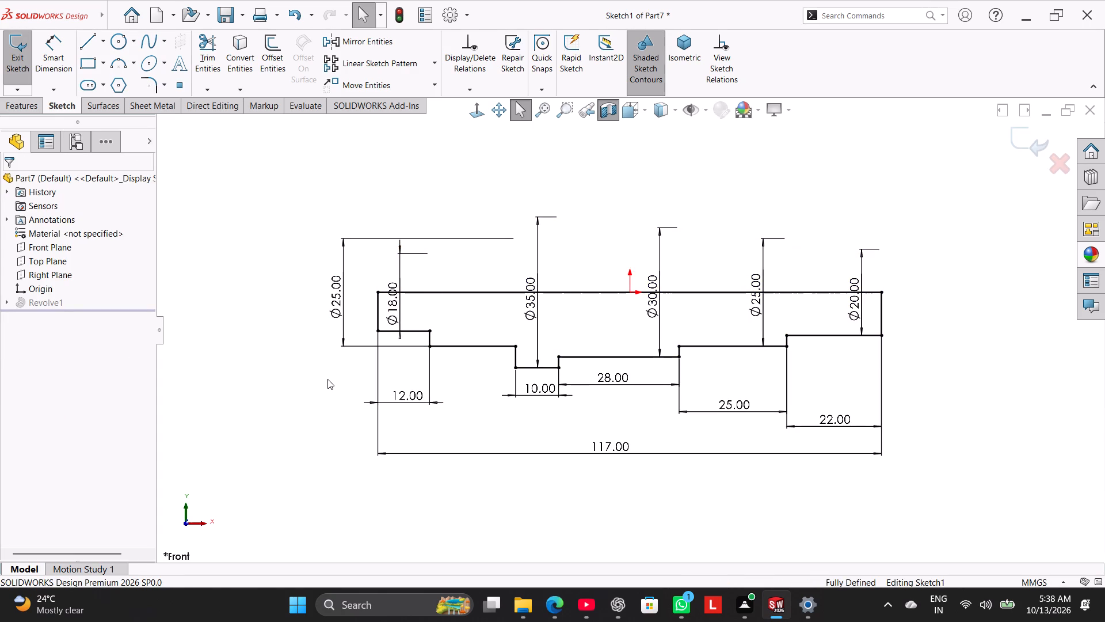
Set the diameter of the 12 mm long end segment to 15 mm.
double_click(396, 298)
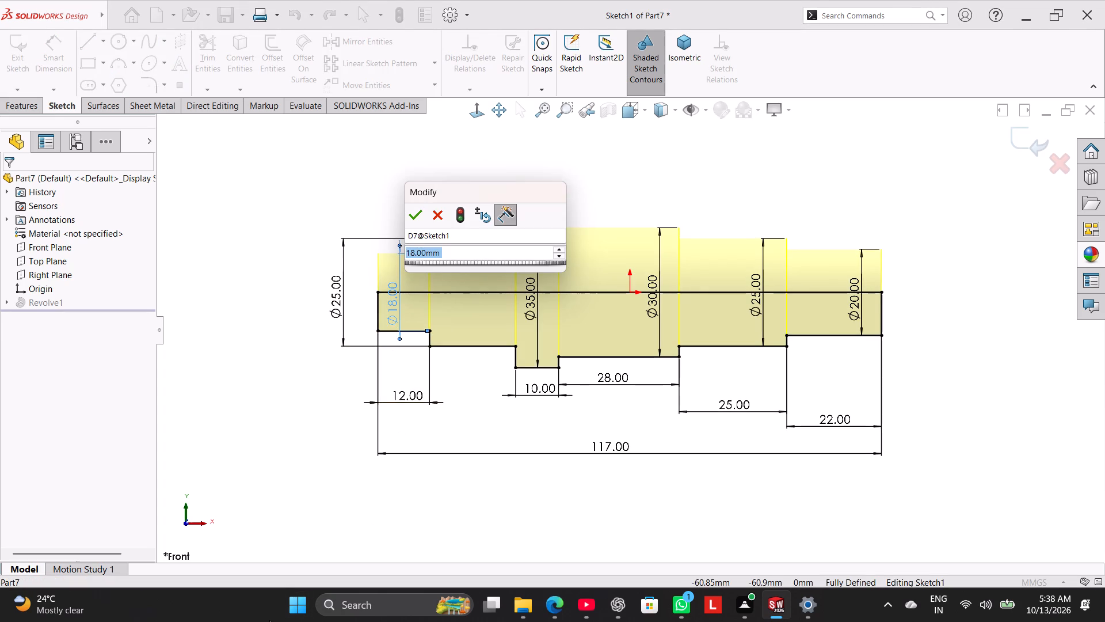
text(15)
key(Return)
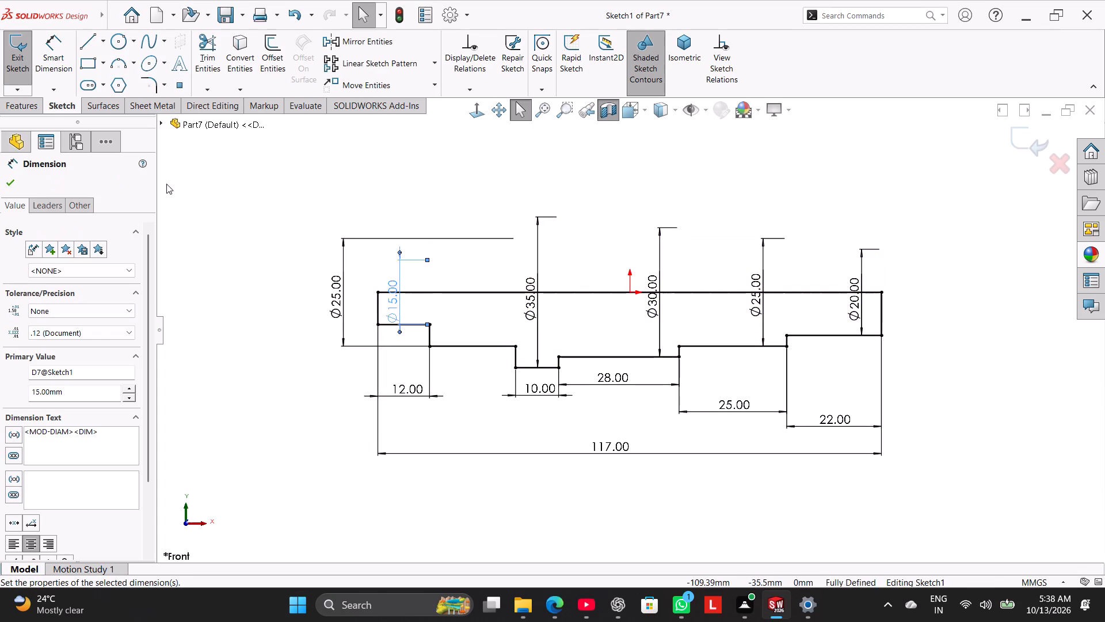
click(265, 279)
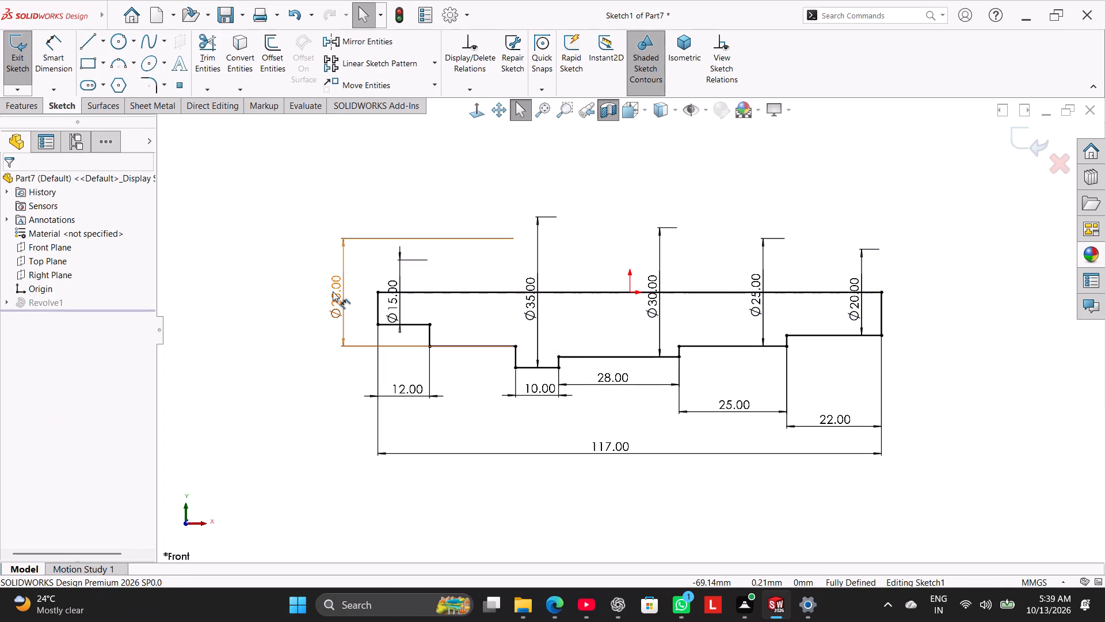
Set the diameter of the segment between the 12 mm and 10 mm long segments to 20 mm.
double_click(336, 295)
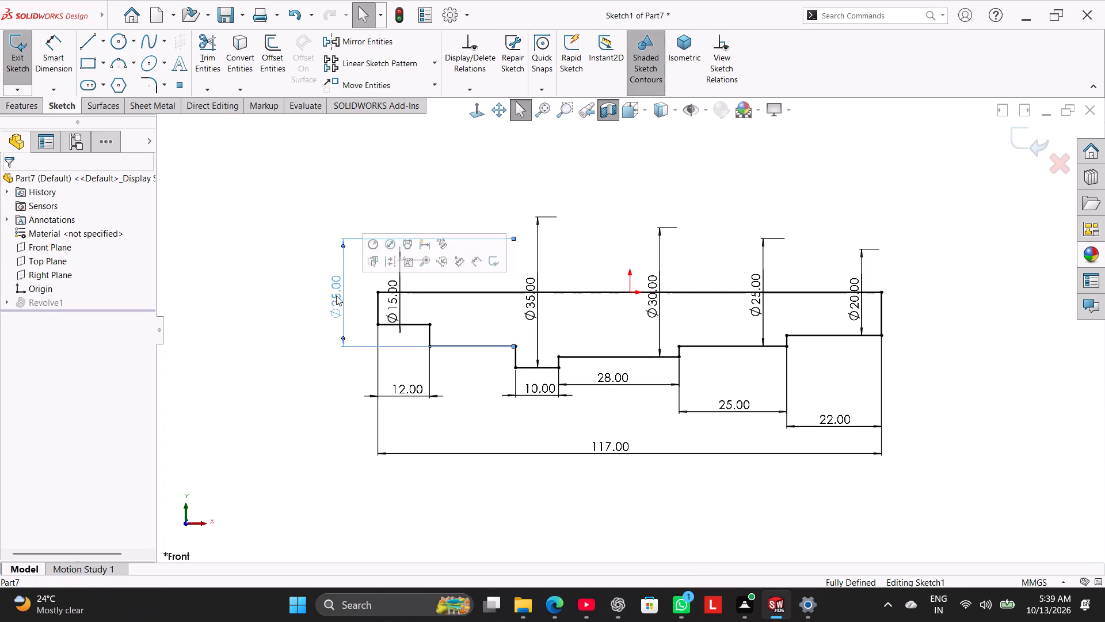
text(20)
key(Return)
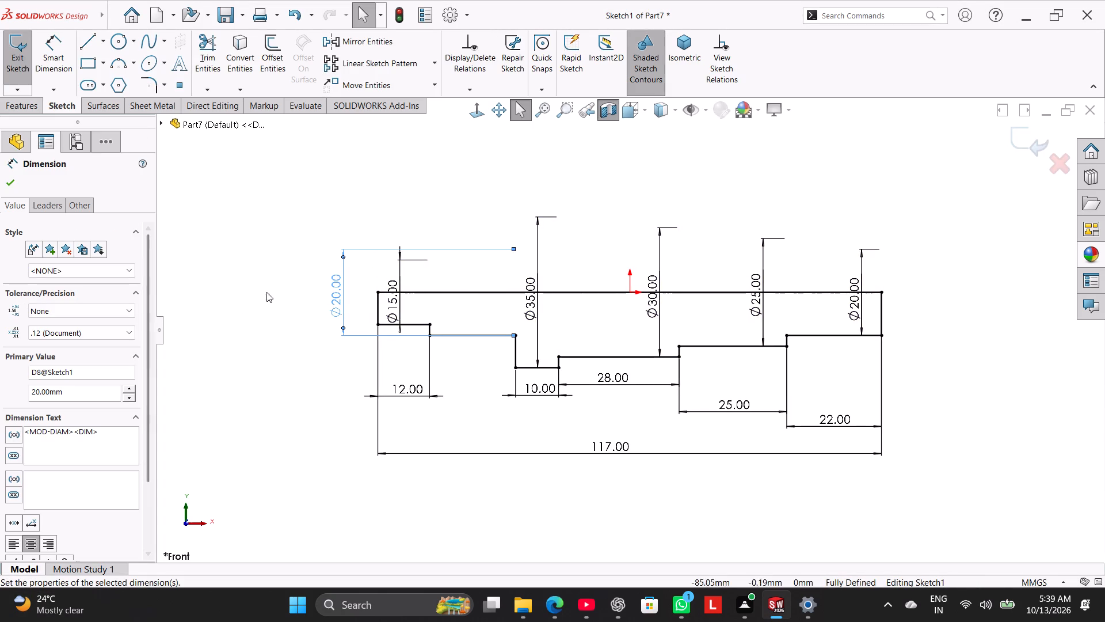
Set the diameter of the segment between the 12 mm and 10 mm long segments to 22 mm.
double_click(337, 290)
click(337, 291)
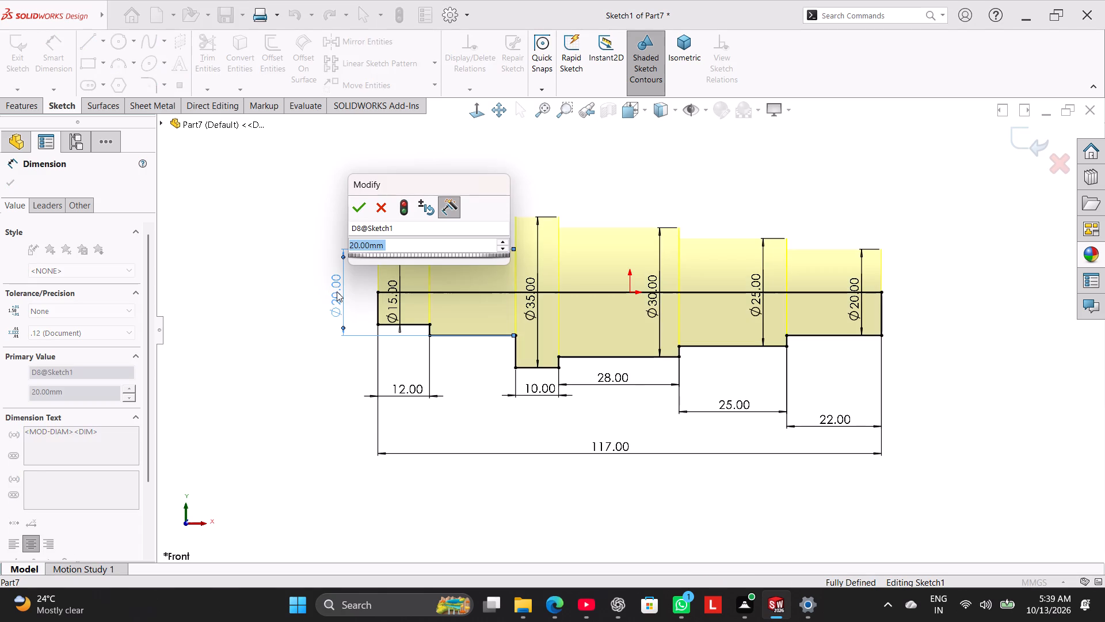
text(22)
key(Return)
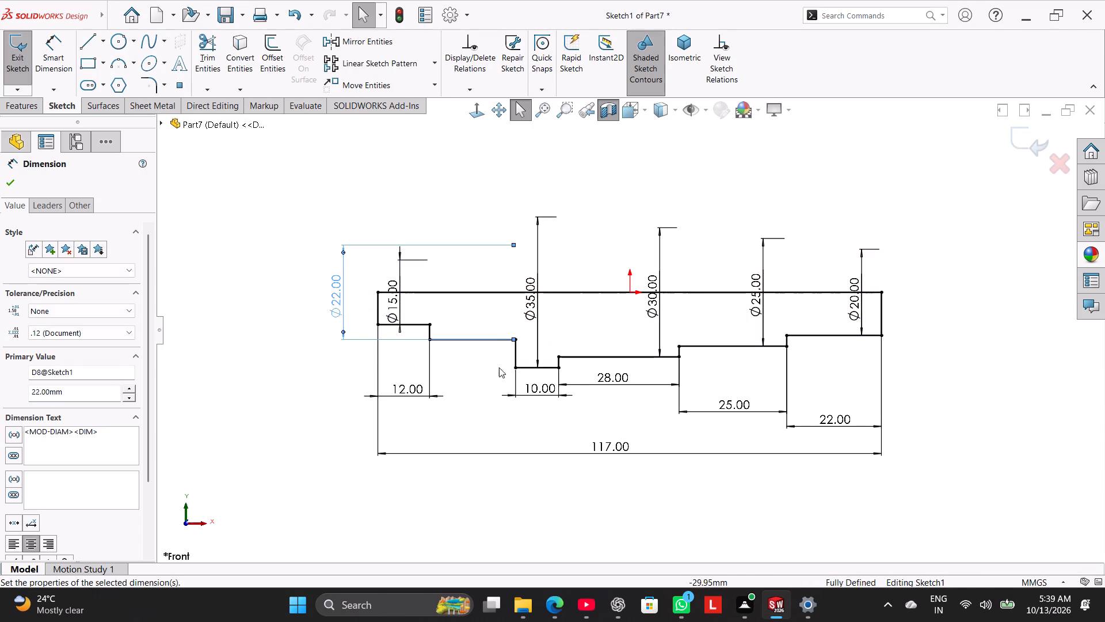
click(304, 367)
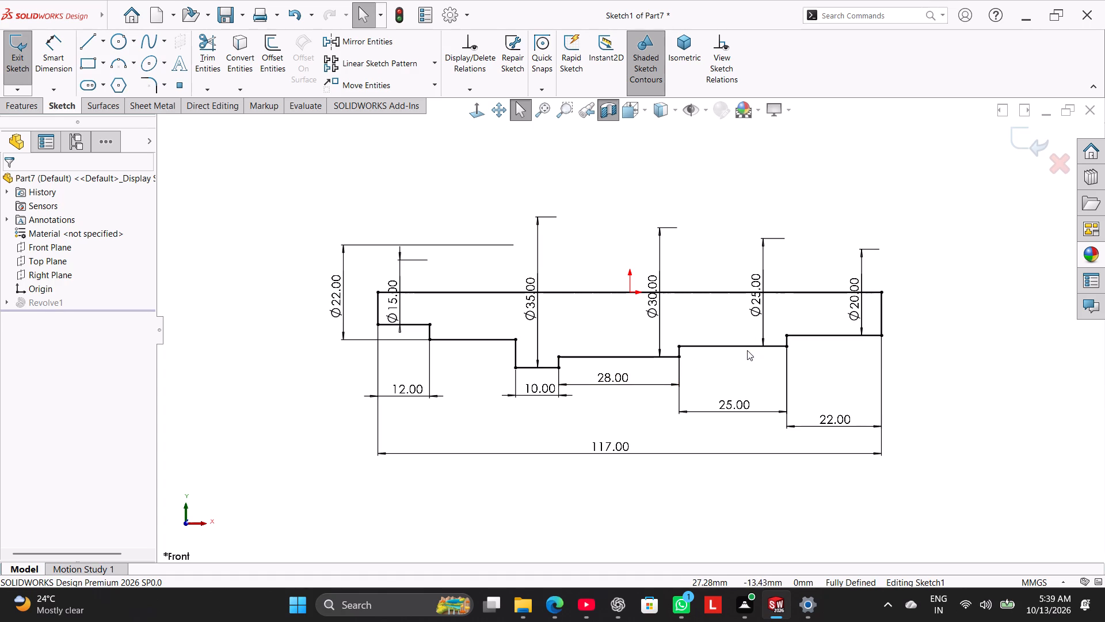
Set the diameter of the segment between the 12 mm and 10 mm long segments to 23 mm.
double_click(337, 299)
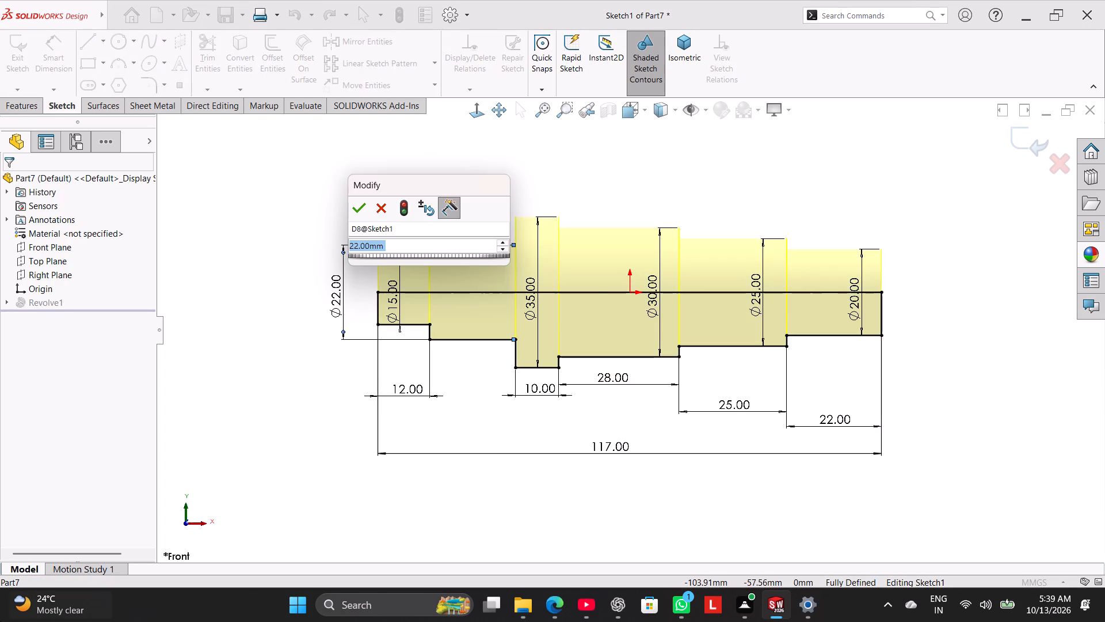
key(2)
key(3)
key(Return)
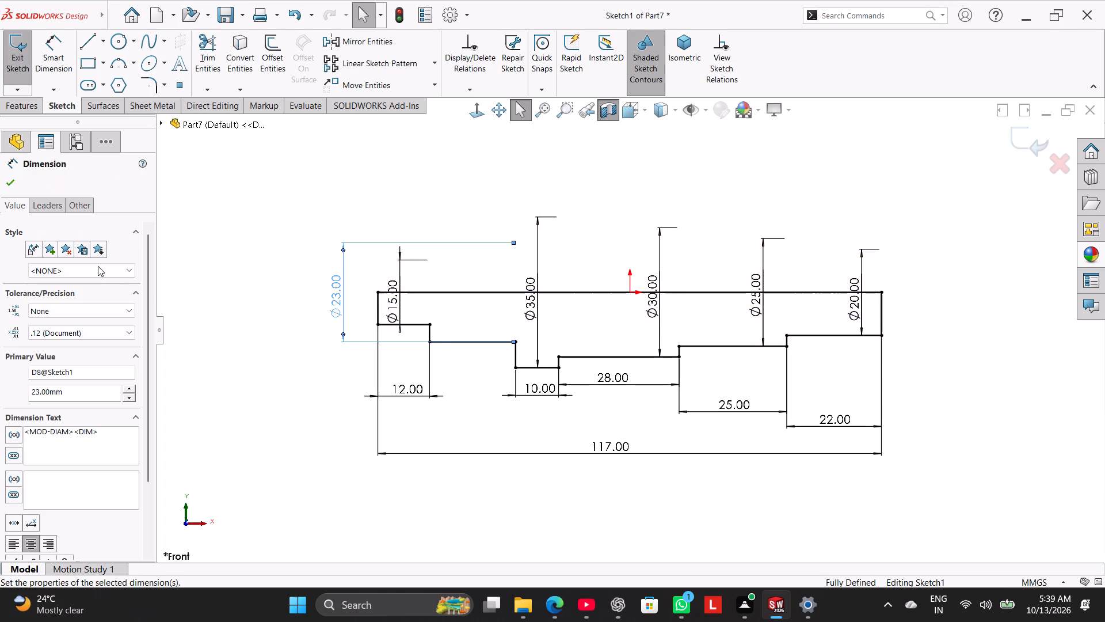
click(899, 210)
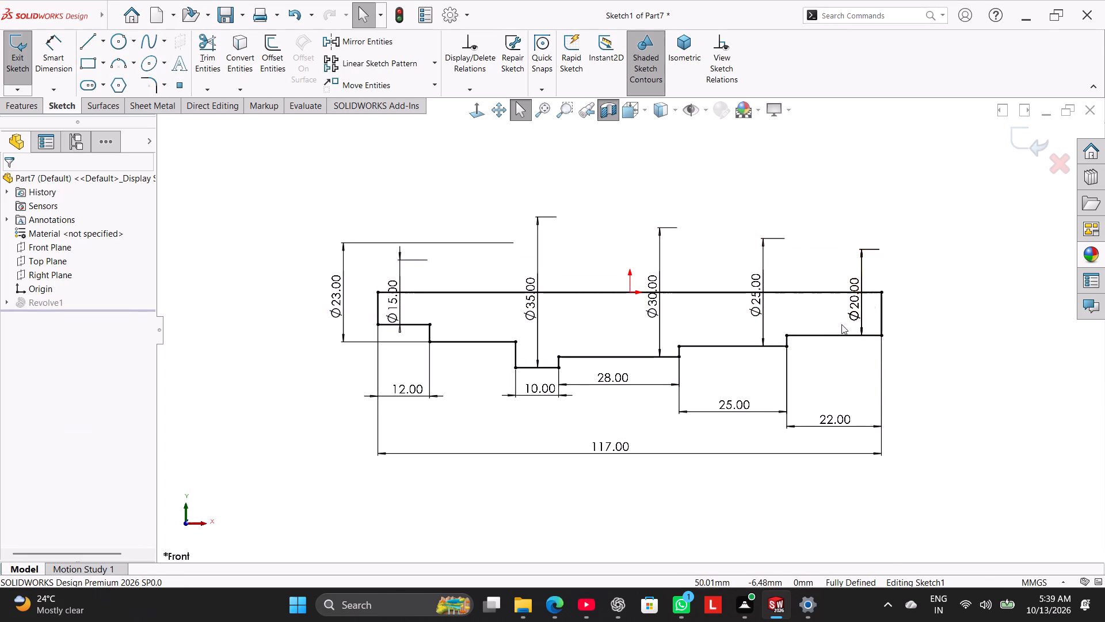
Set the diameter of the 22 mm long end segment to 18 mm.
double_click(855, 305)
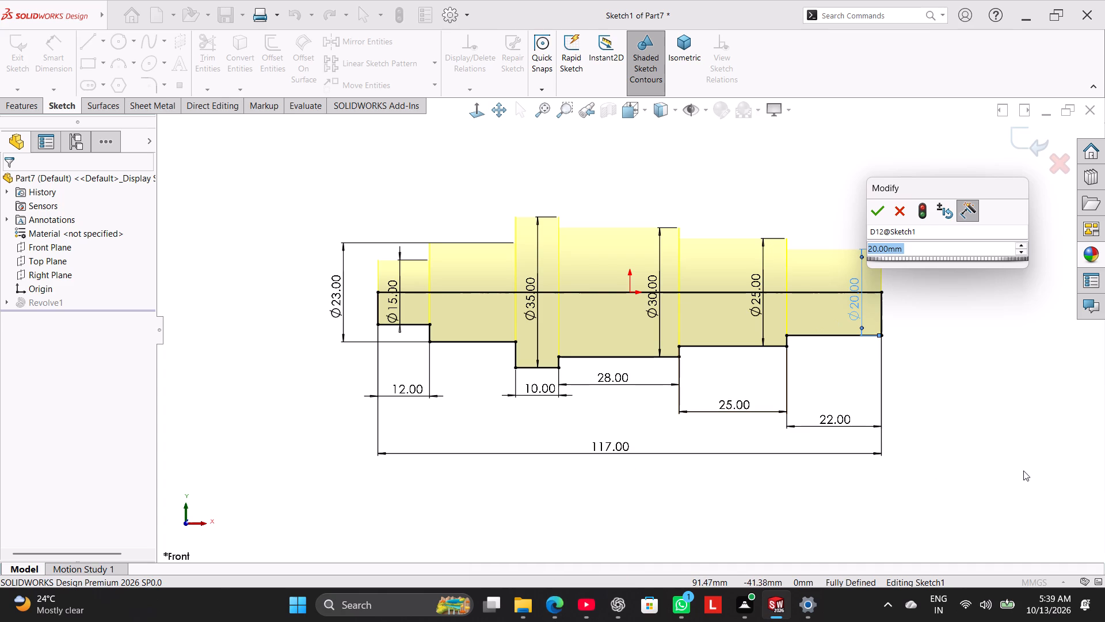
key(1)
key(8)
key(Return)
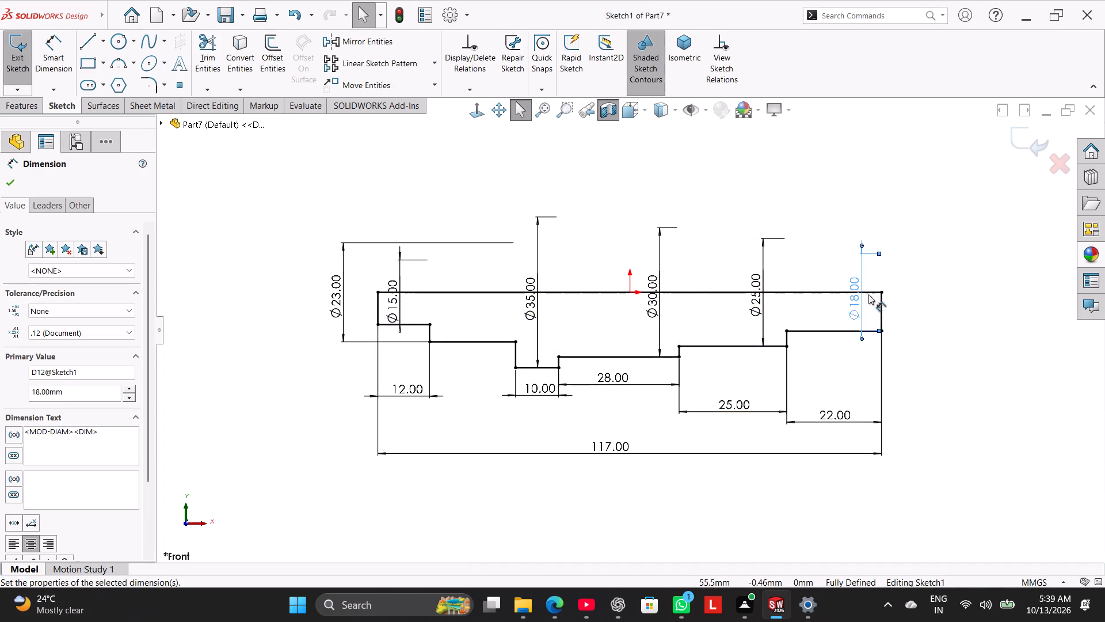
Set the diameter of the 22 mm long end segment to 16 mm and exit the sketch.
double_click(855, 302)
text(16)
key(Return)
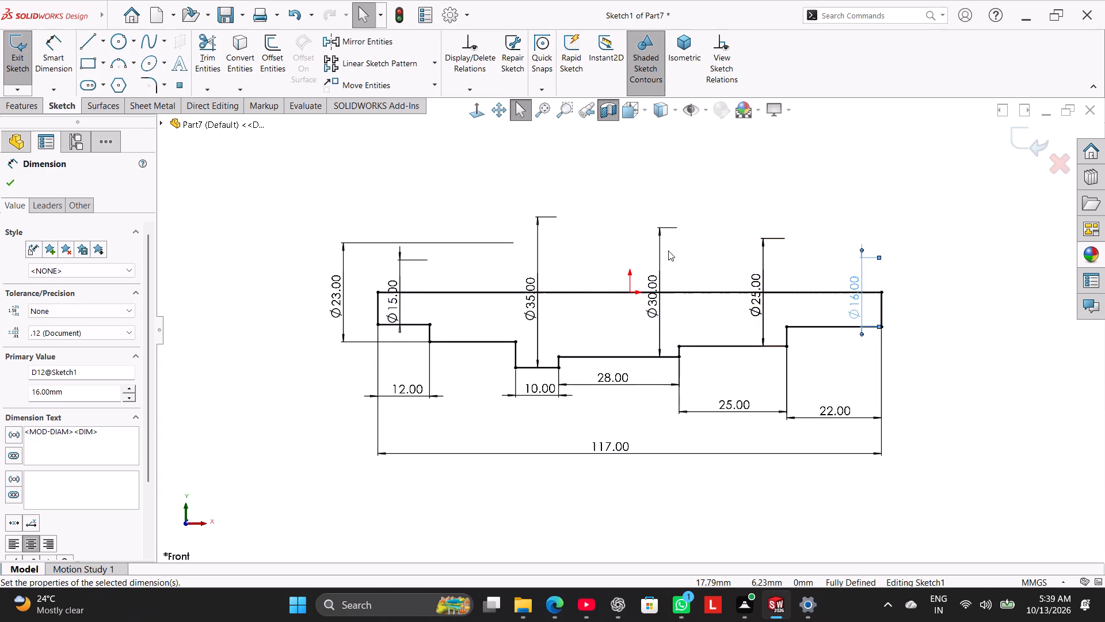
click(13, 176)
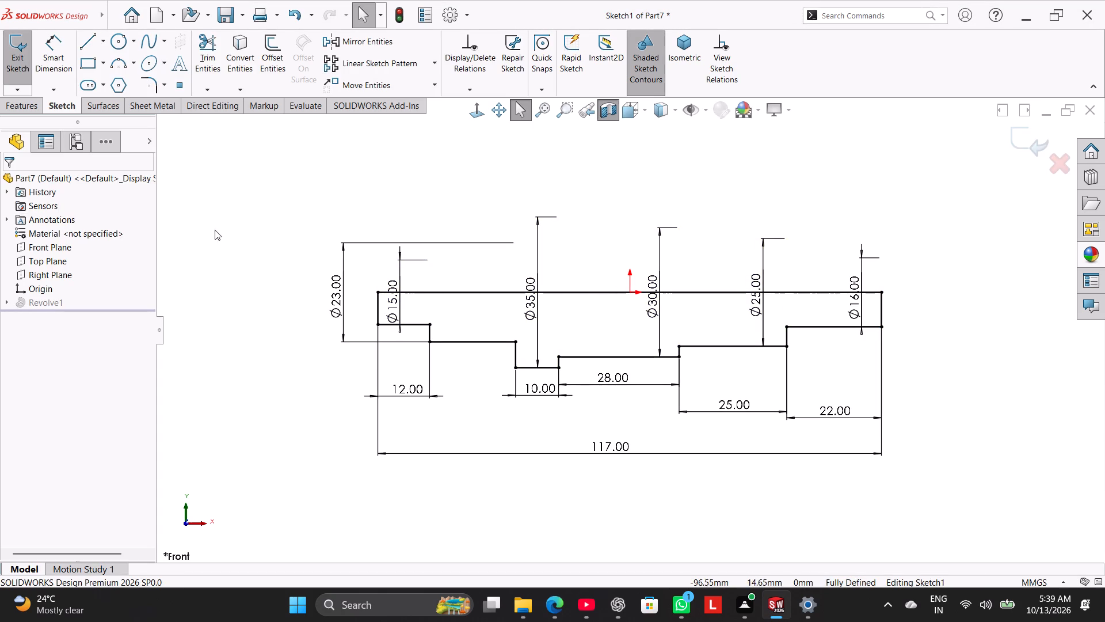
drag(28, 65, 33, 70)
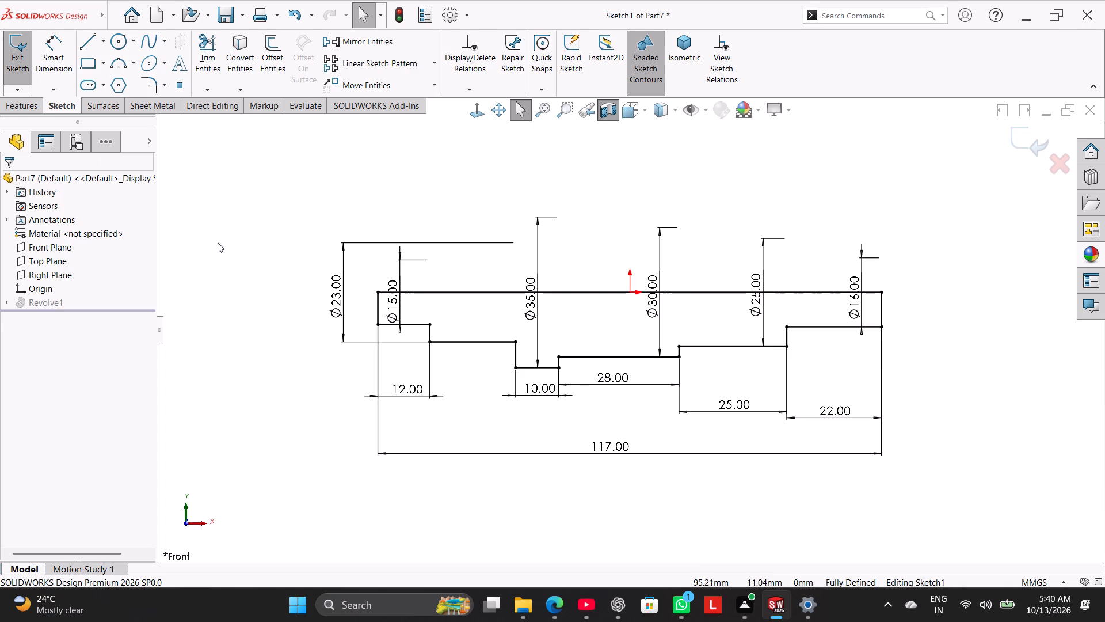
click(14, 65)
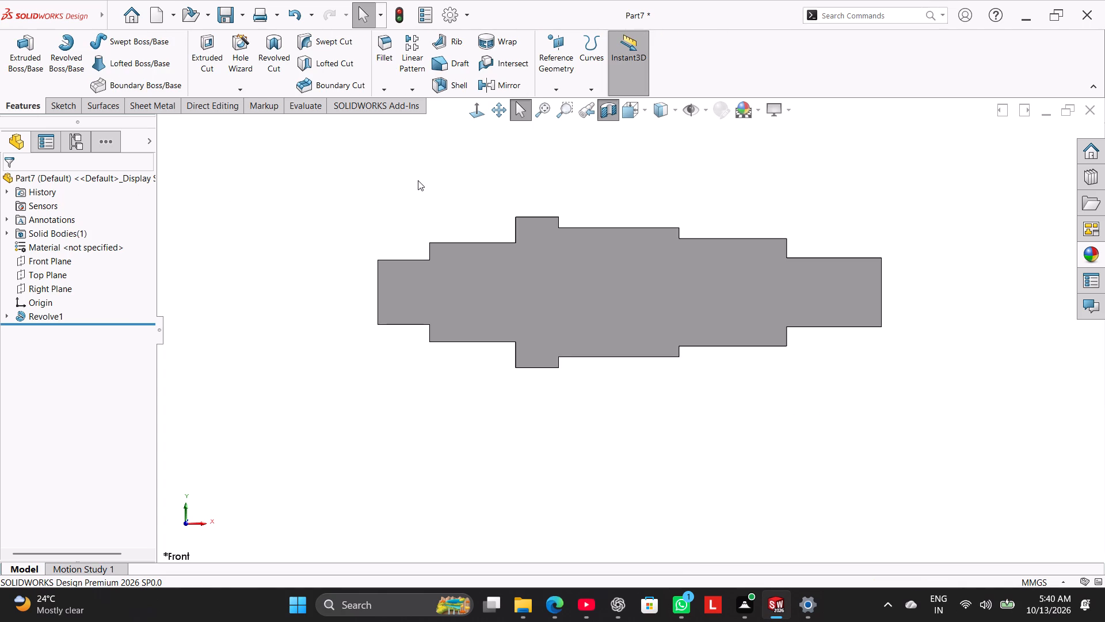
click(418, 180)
Reopen the revolve's sketch, set the diameter of the 12 mm long end segment to 12 mm, and exit the sketch.
right_click(60, 312)
click(94, 273)
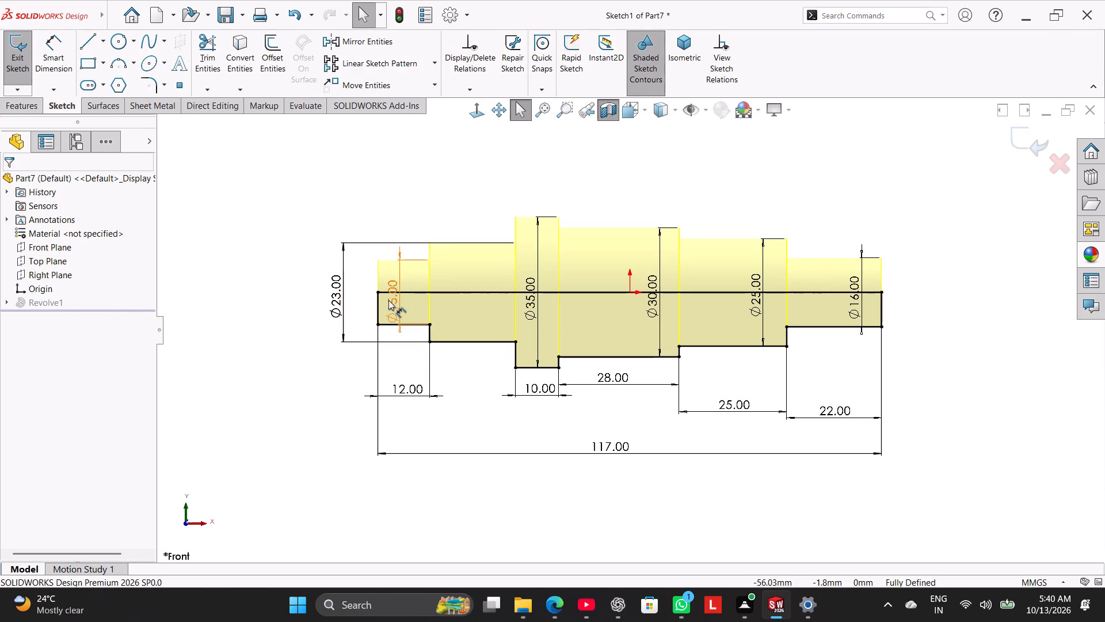
double_click(388, 300)
text(12)
key(Return)
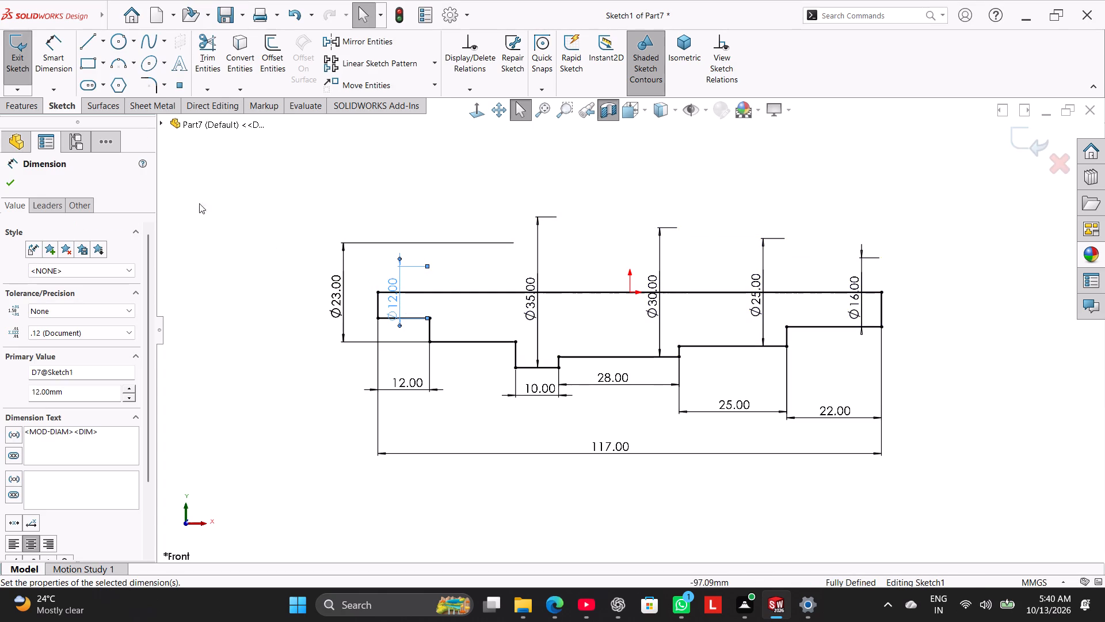
click(29, 59)
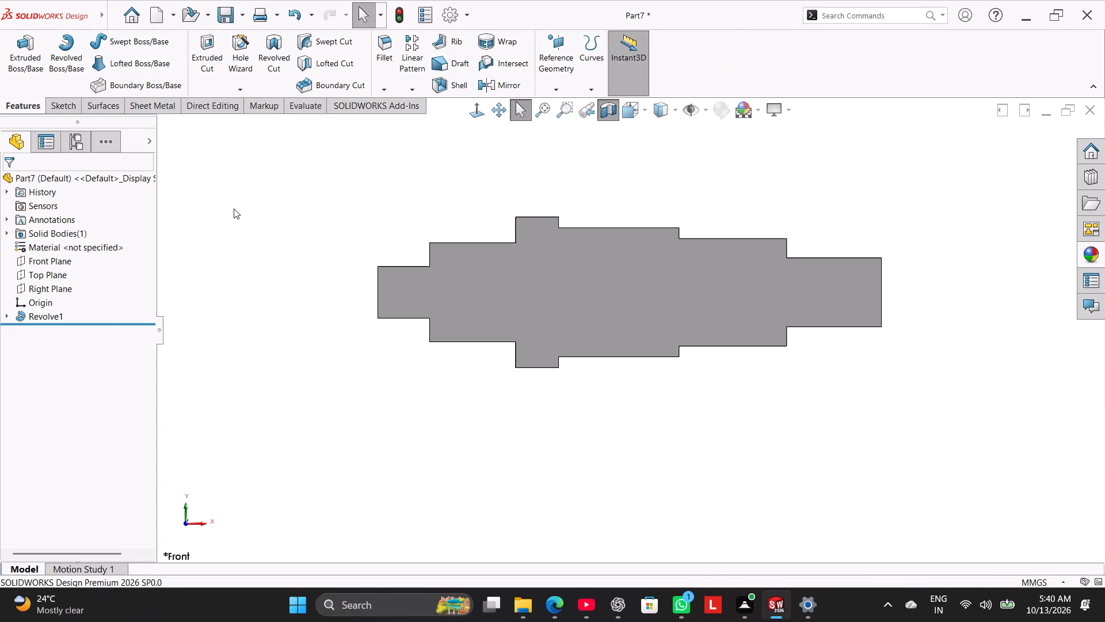
click(234, 208)
In the revolve's sketch, set the diameter of the segment between the 12 mm and 10 mm long segments to 20 mm, then exit the sketch.
right_click(62, 313)
click(90, 276)
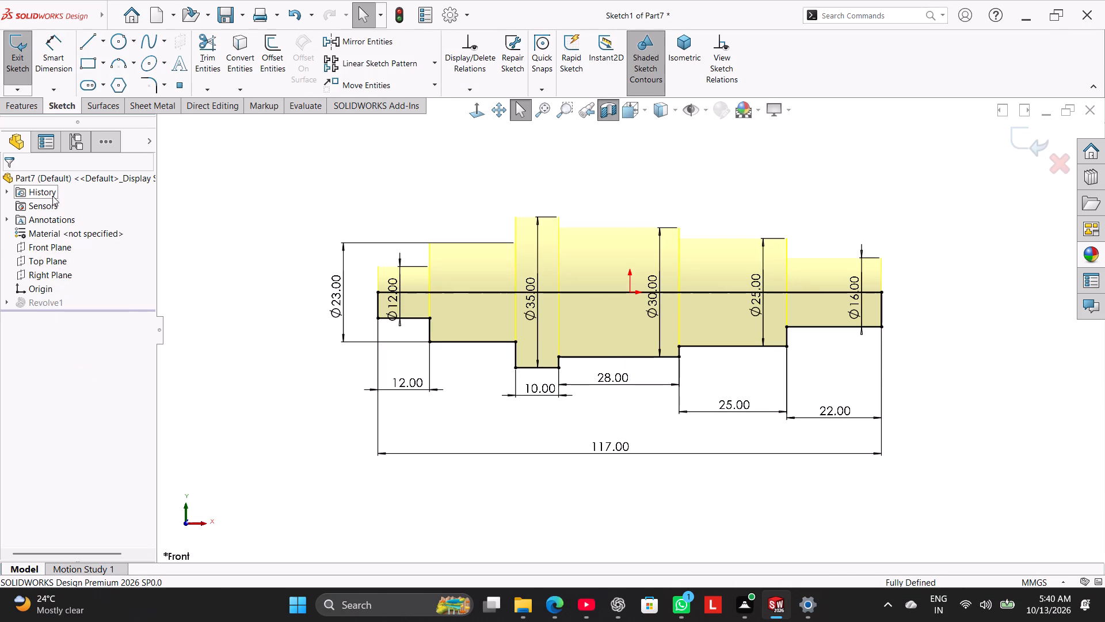
double_click(337, 282)
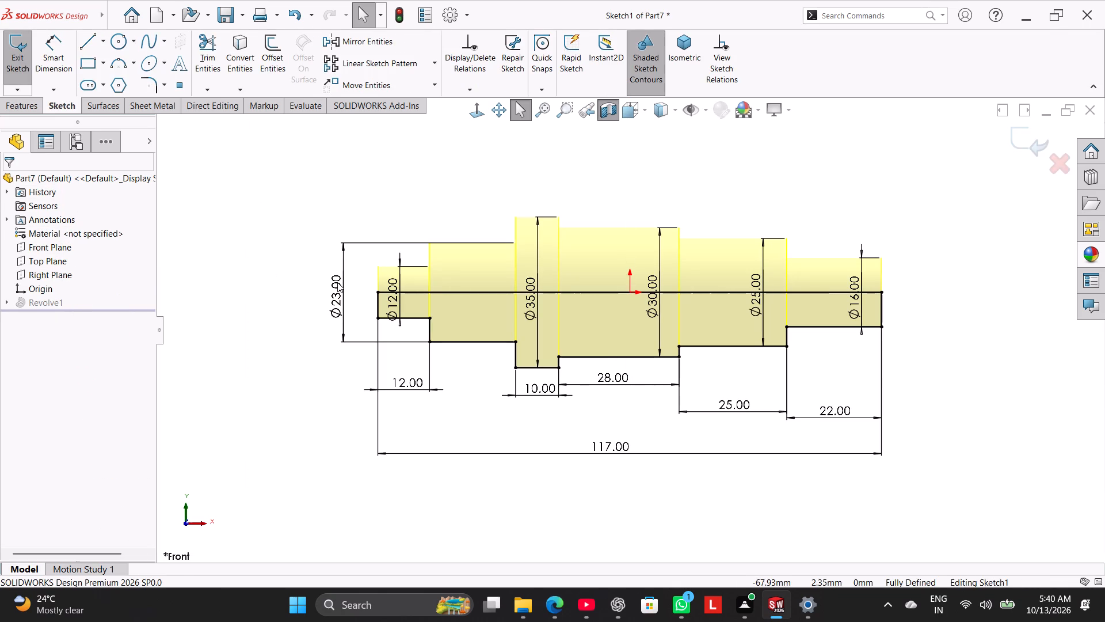
right_click(58, 319)
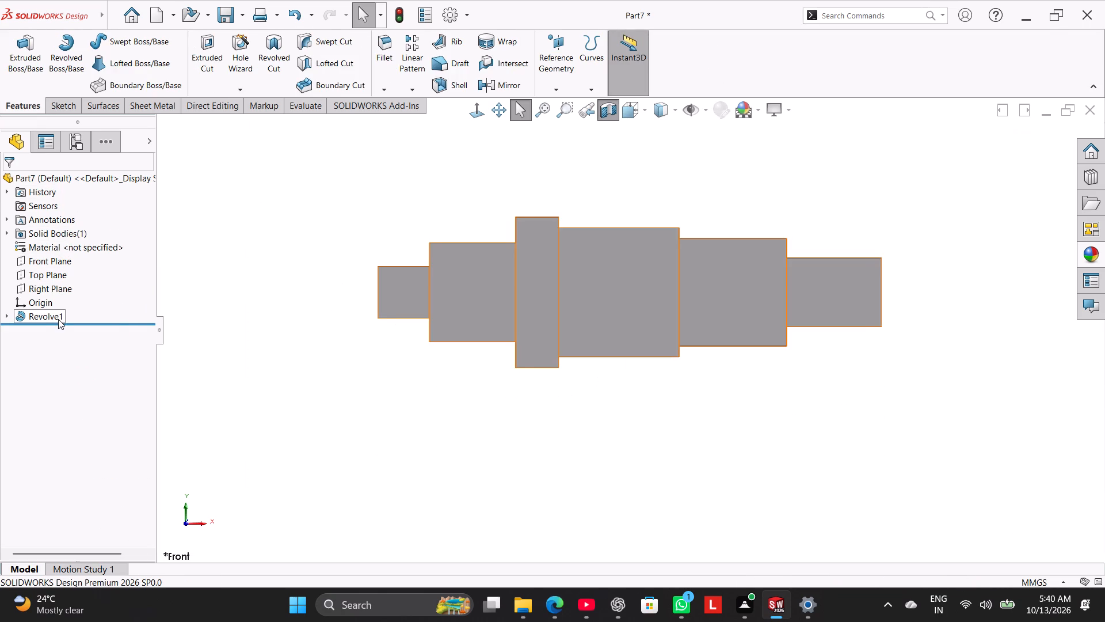
click(89, 286)
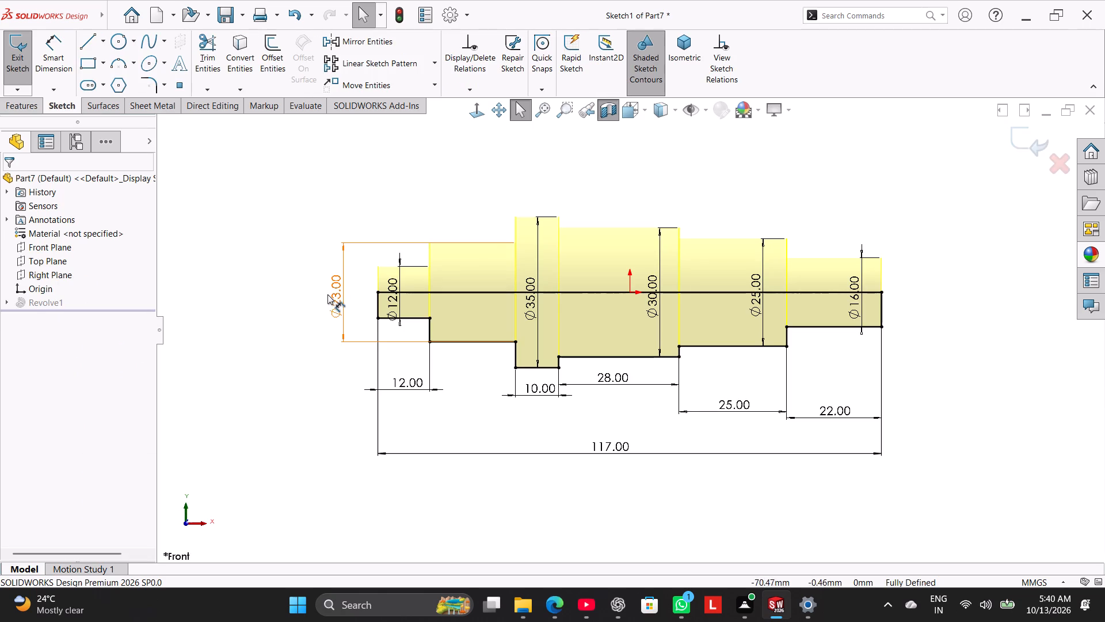
double_click(327, 294)
text(20)
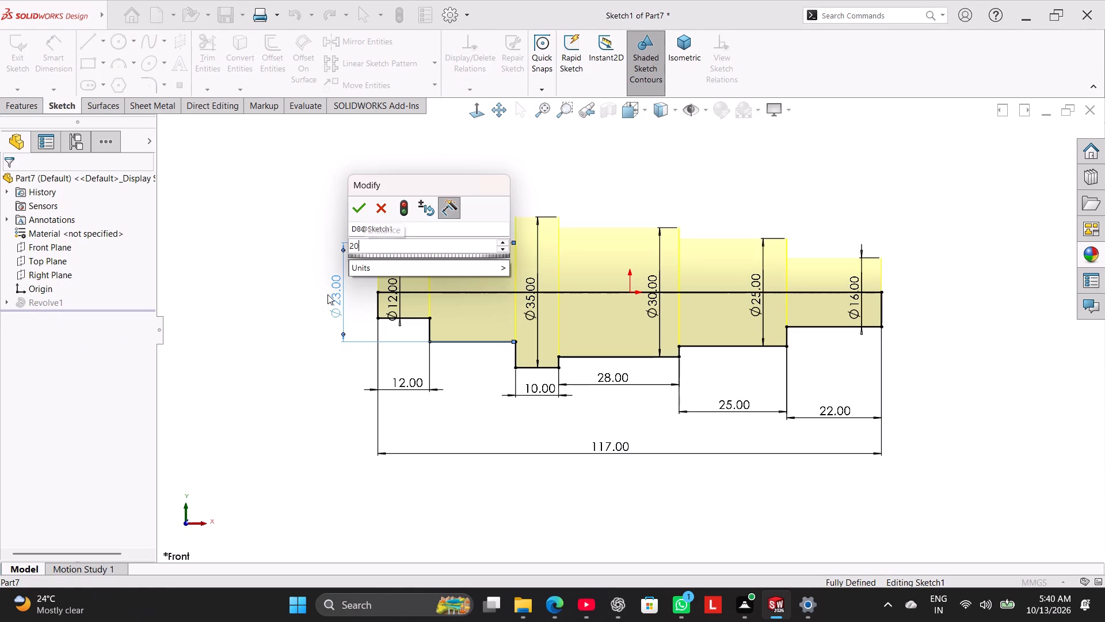
key(Return)
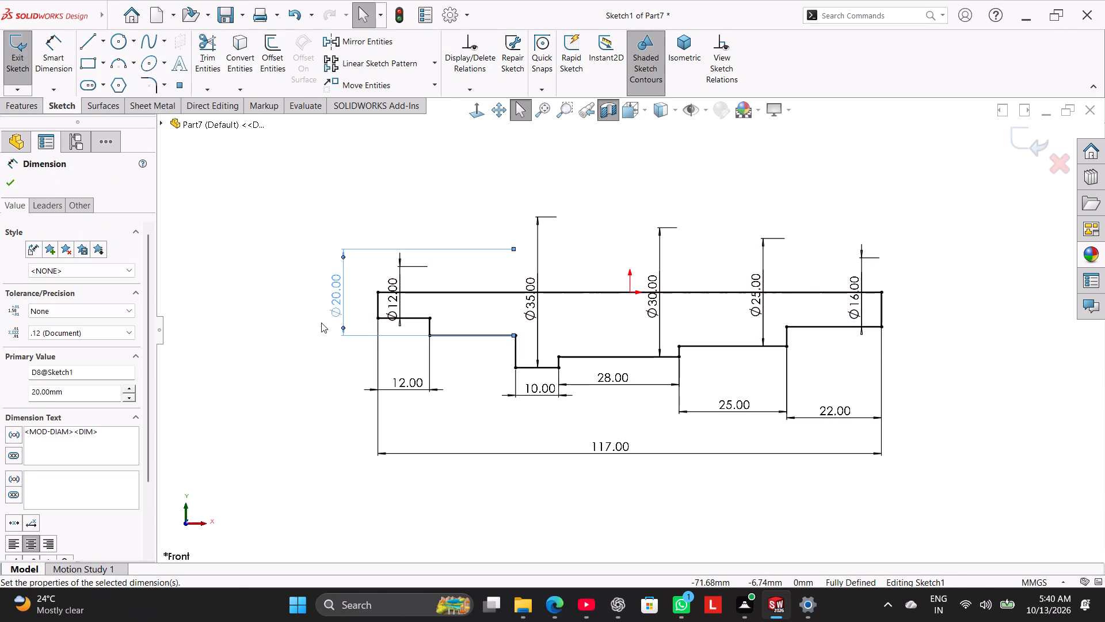
click(321, 323)
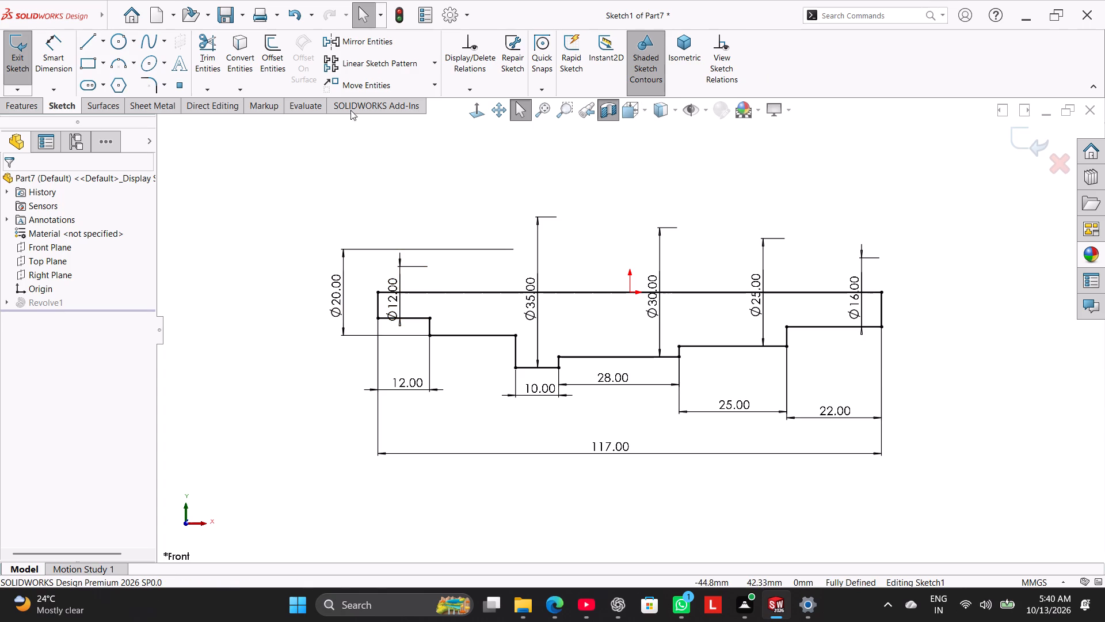
click(14, 56)
click(288, 200)
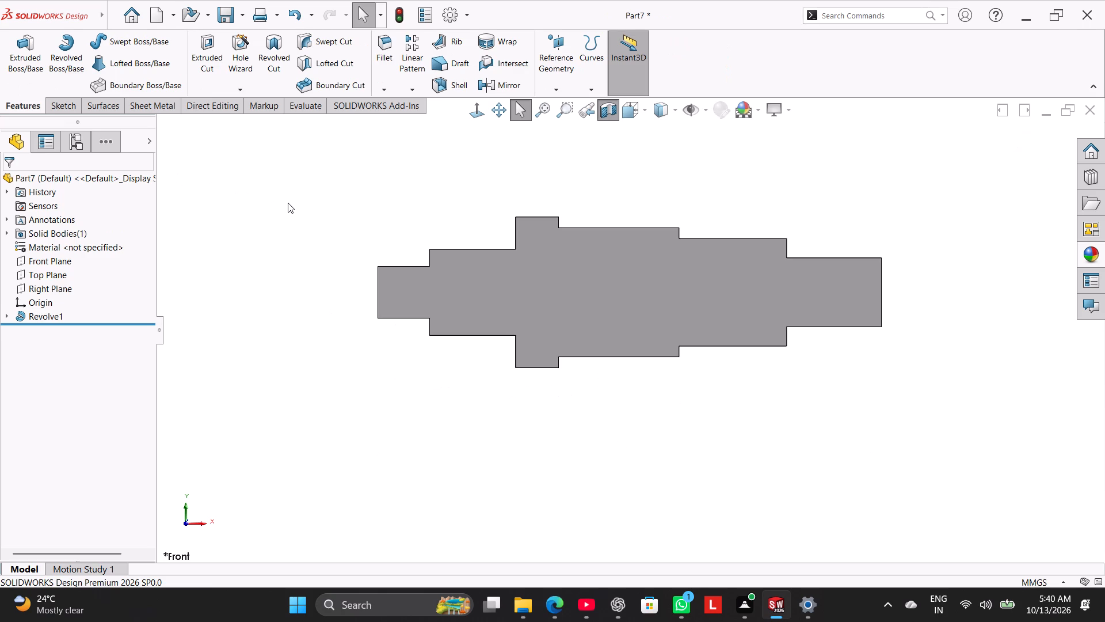
Reopen the revolve's sketch and set the diameter of the 10 mm long collar segment to 30 mm.
right_click(62, 309)
click(97, 274)
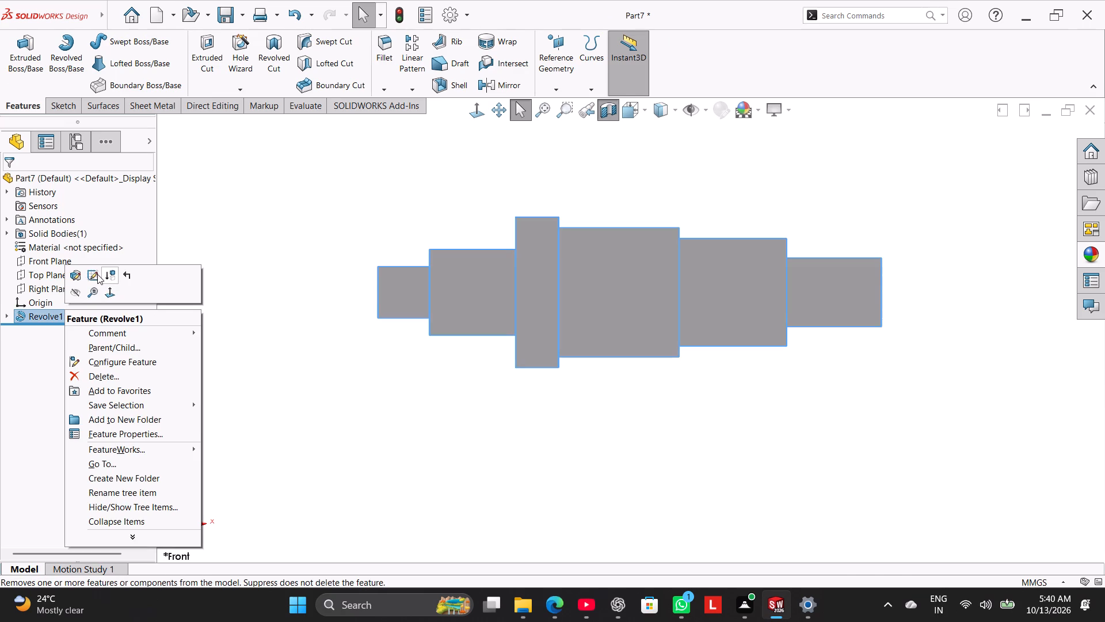
double_click(533, 302)
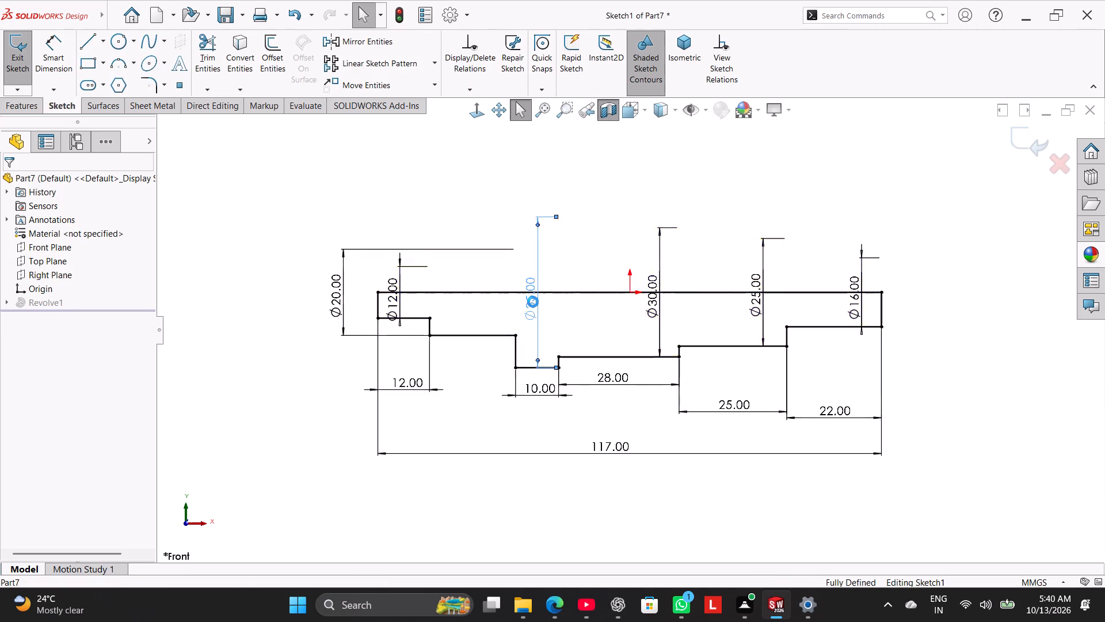
text(30)
key(Return)
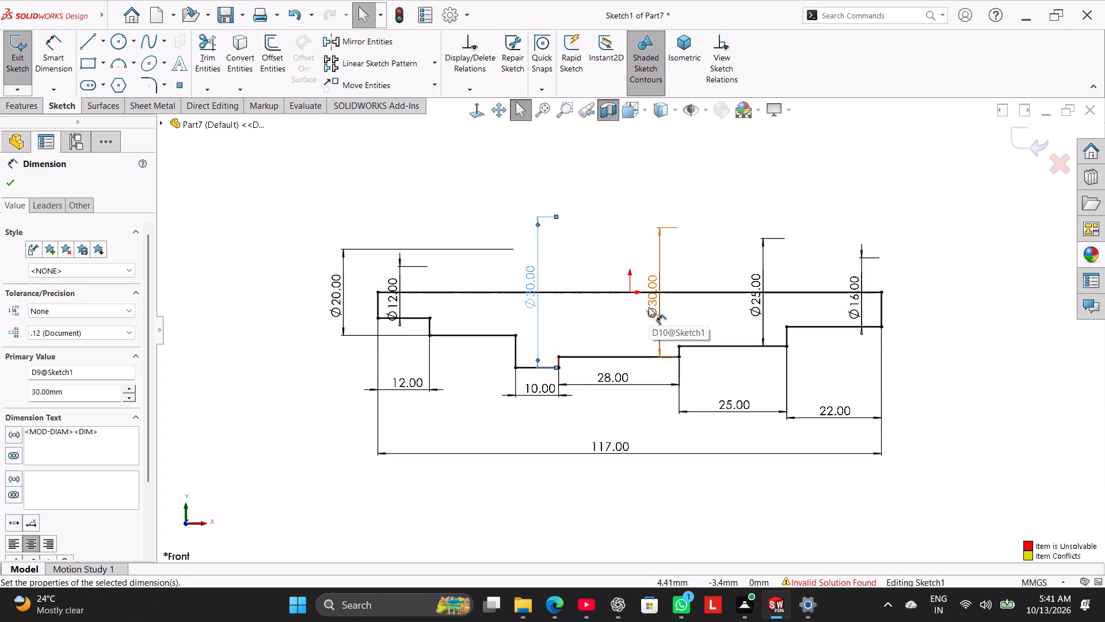
Set the diameter of the 28 mm long segment to 25 mm.
double_click(649, 307)
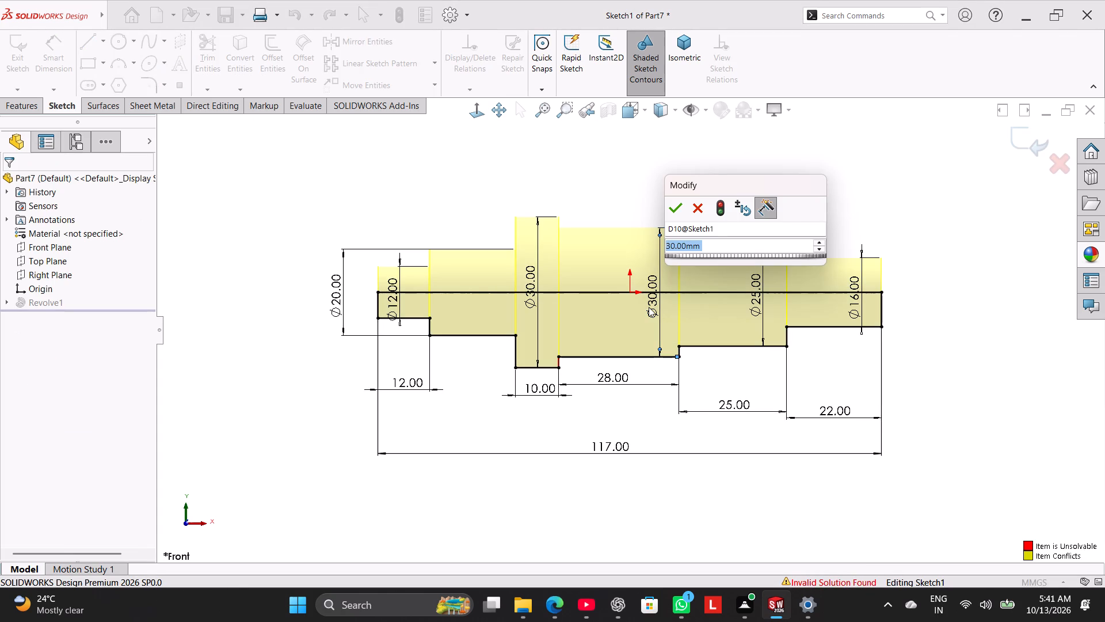
text(25)
key(Return)
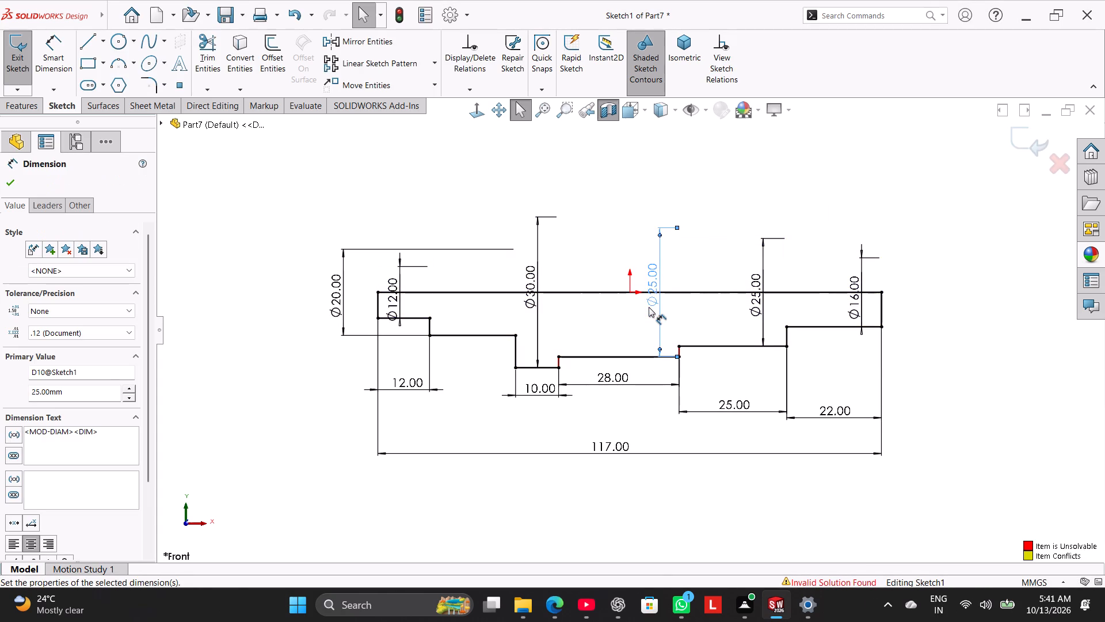
click(618, 214)
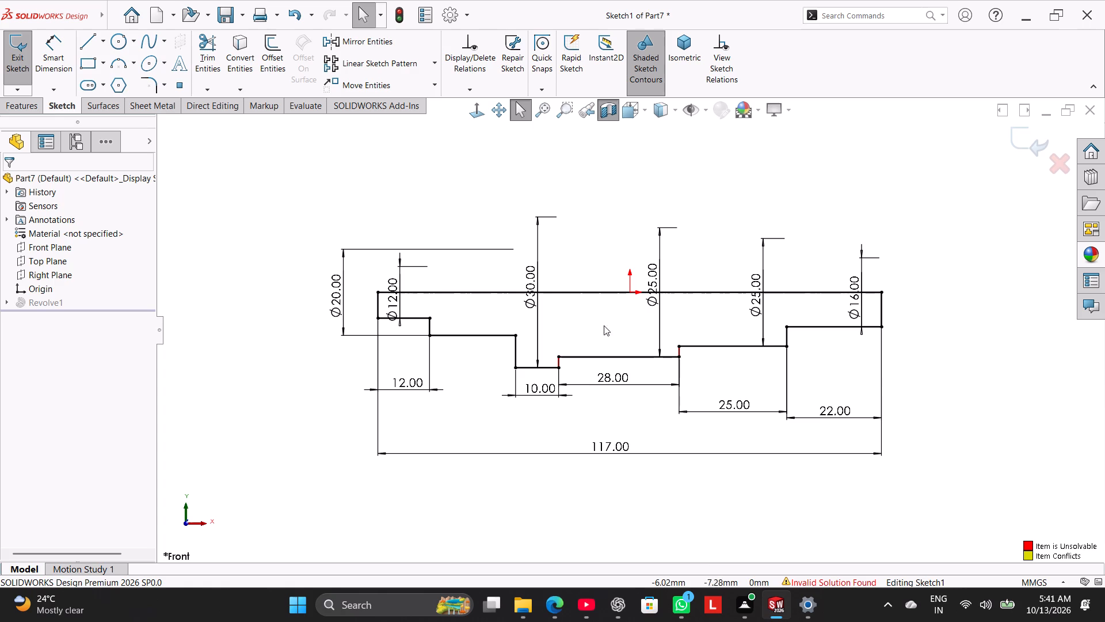
click(697, 368)
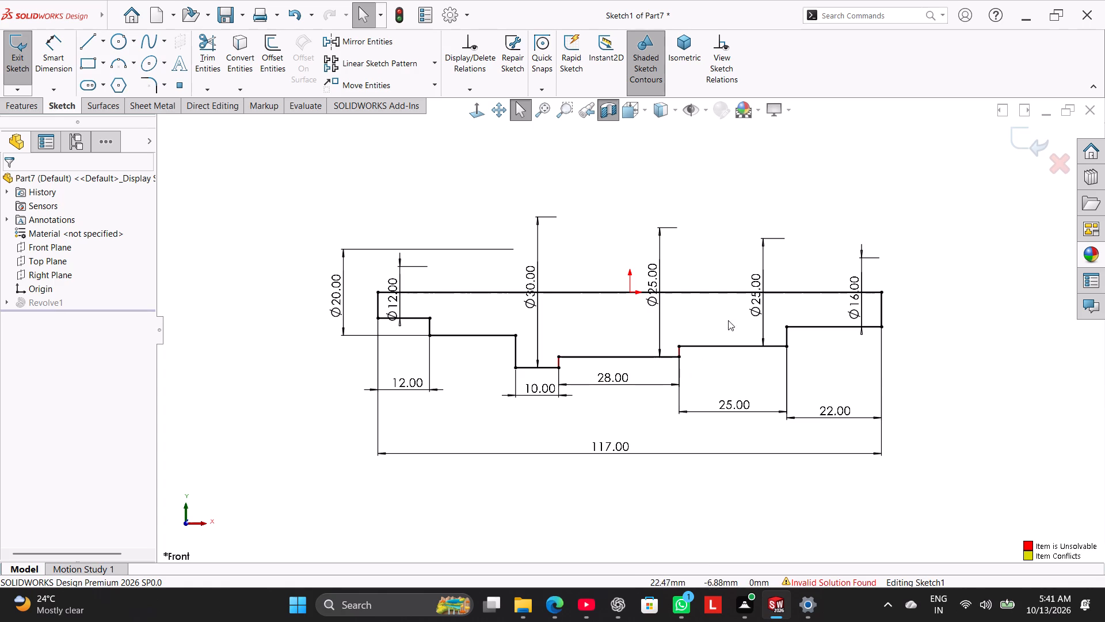
Set the diameter of the 25 mm long segment to 20 mm.
double_click(752, 305)
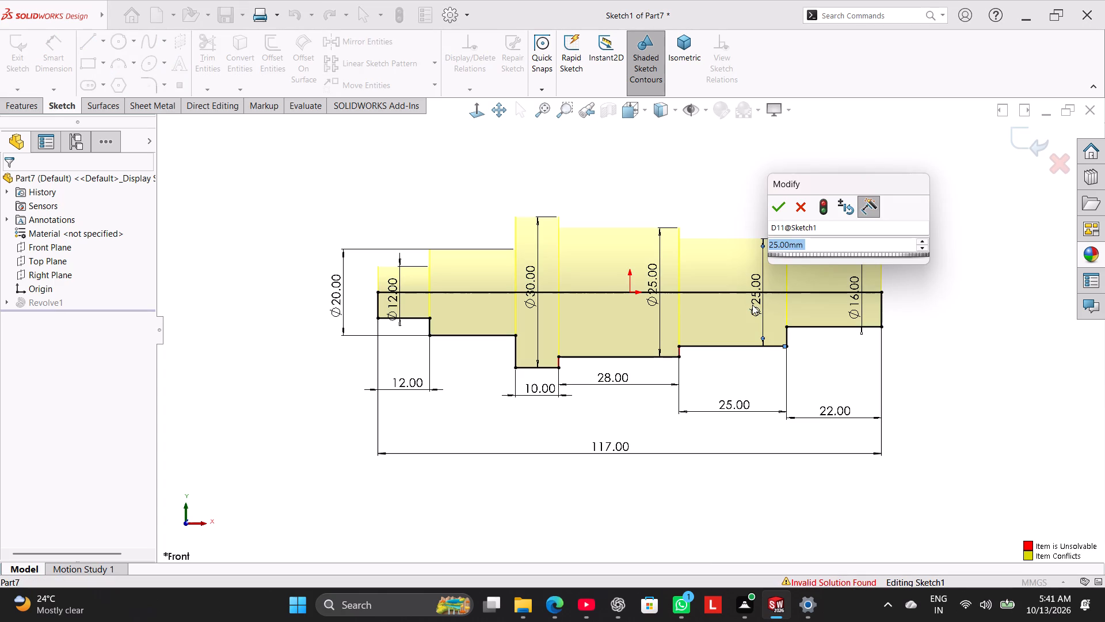
text(20)
key(Return)
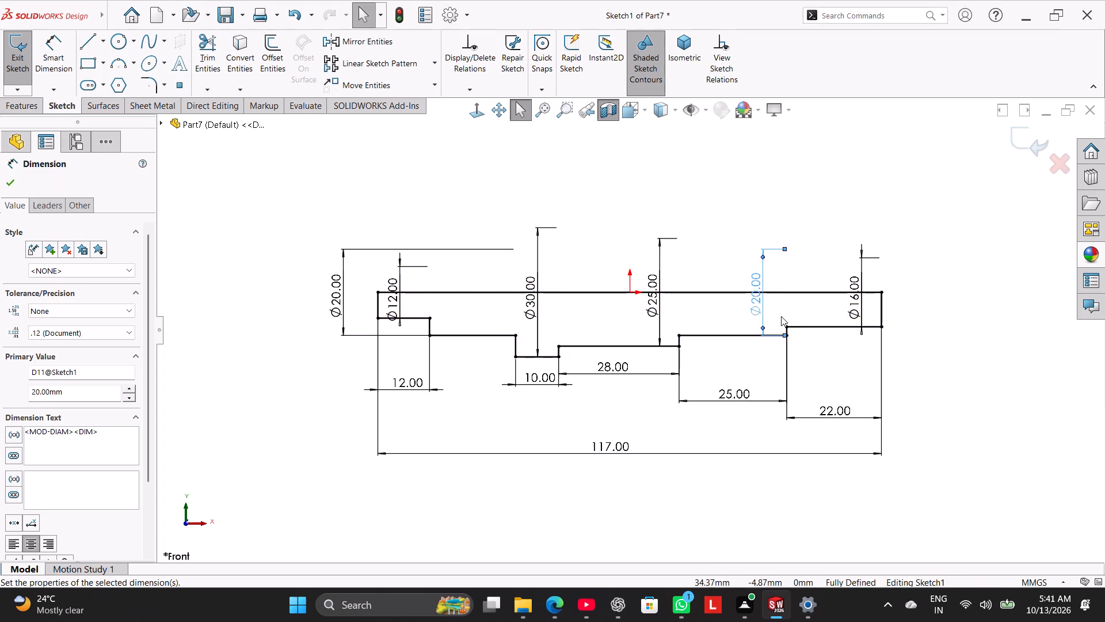
click(811, 341)
Set the diameter of the 22 mm long end segment to 15 mm and exit the sketch.
double_click(851, 299)
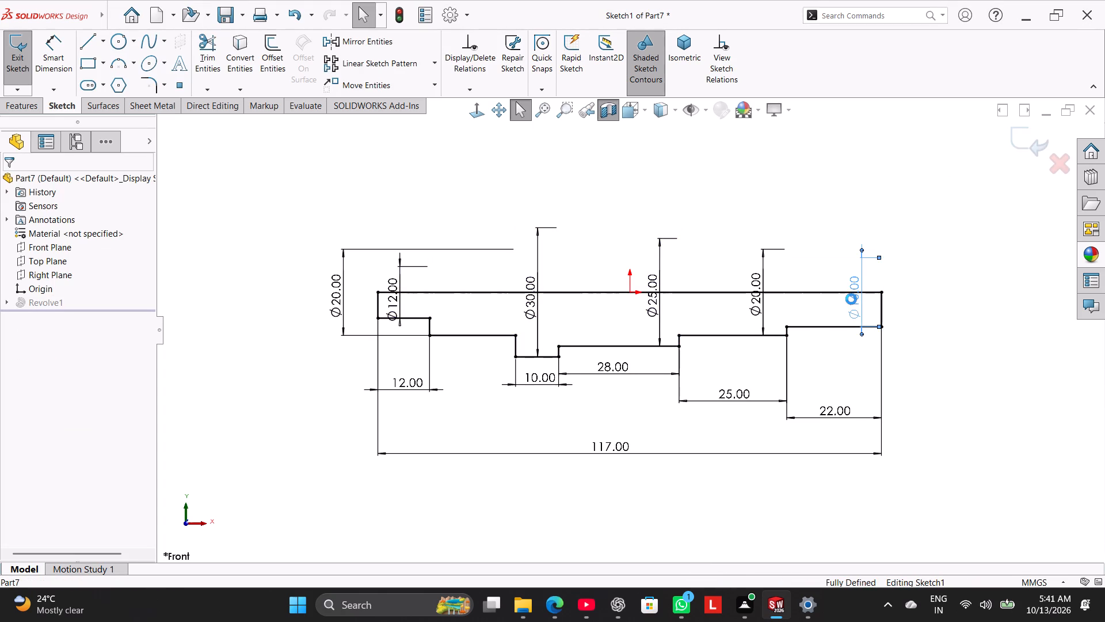
text(15)
key(Return)
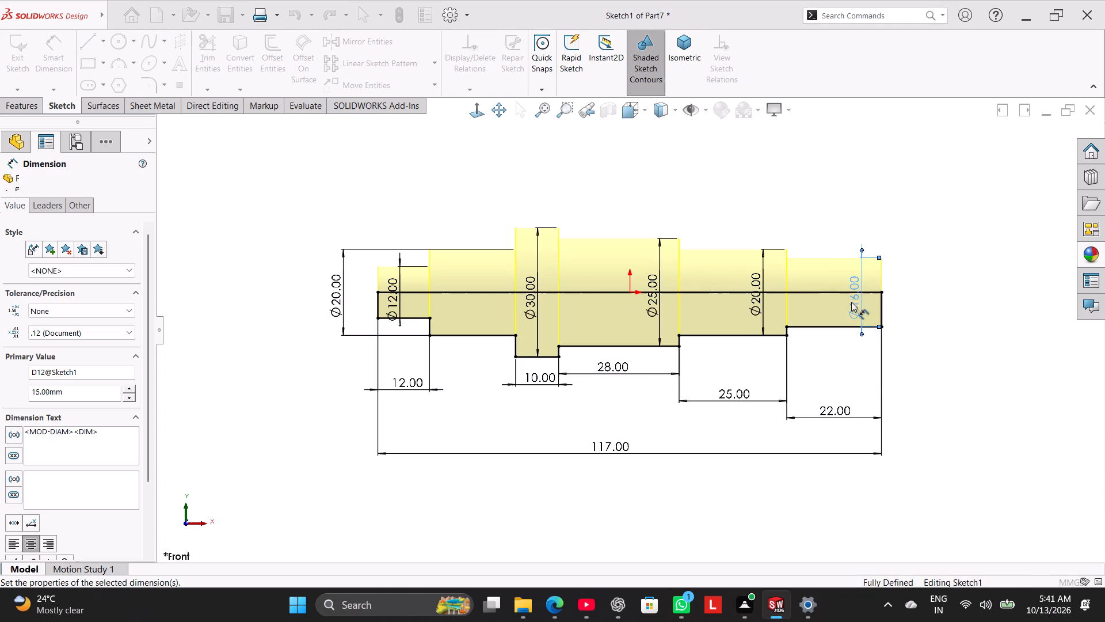
click(909, 340)
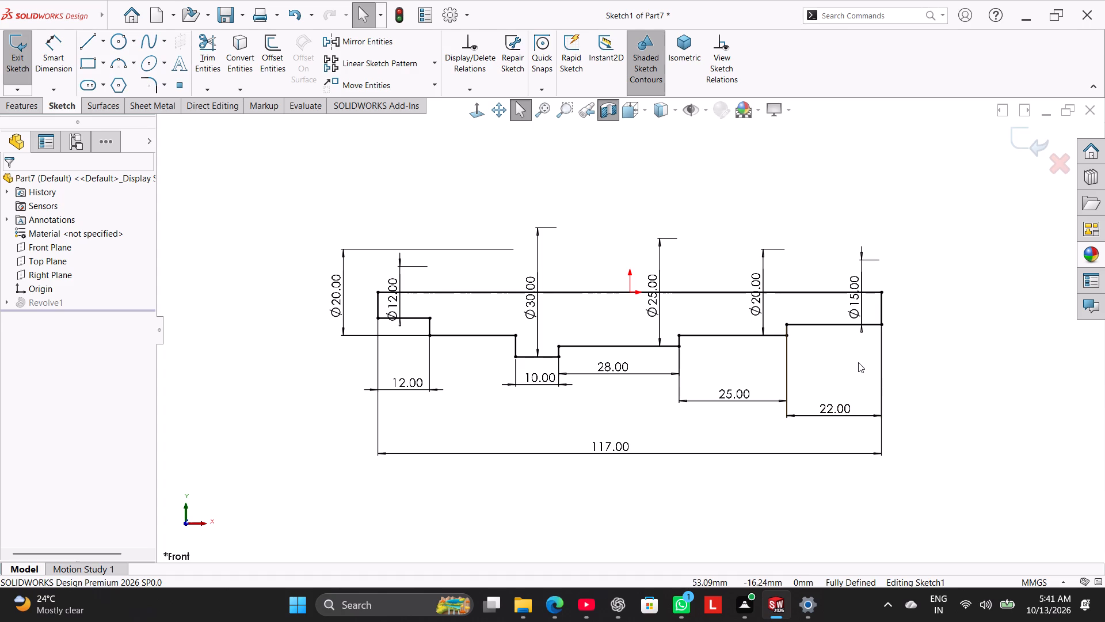
click(14, 60)
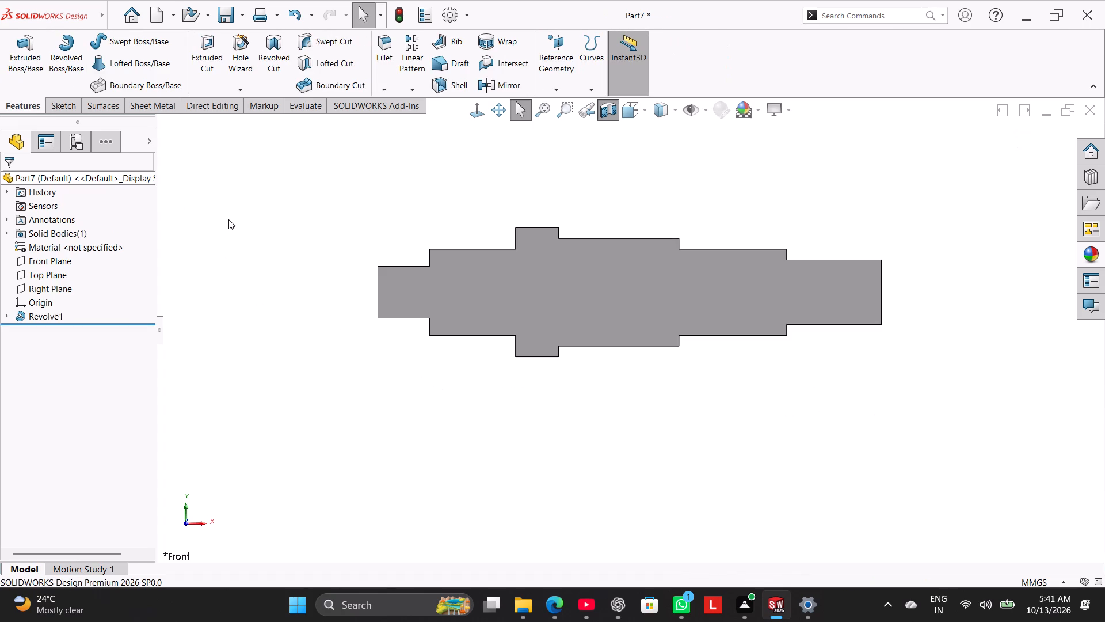
click(250, 233)
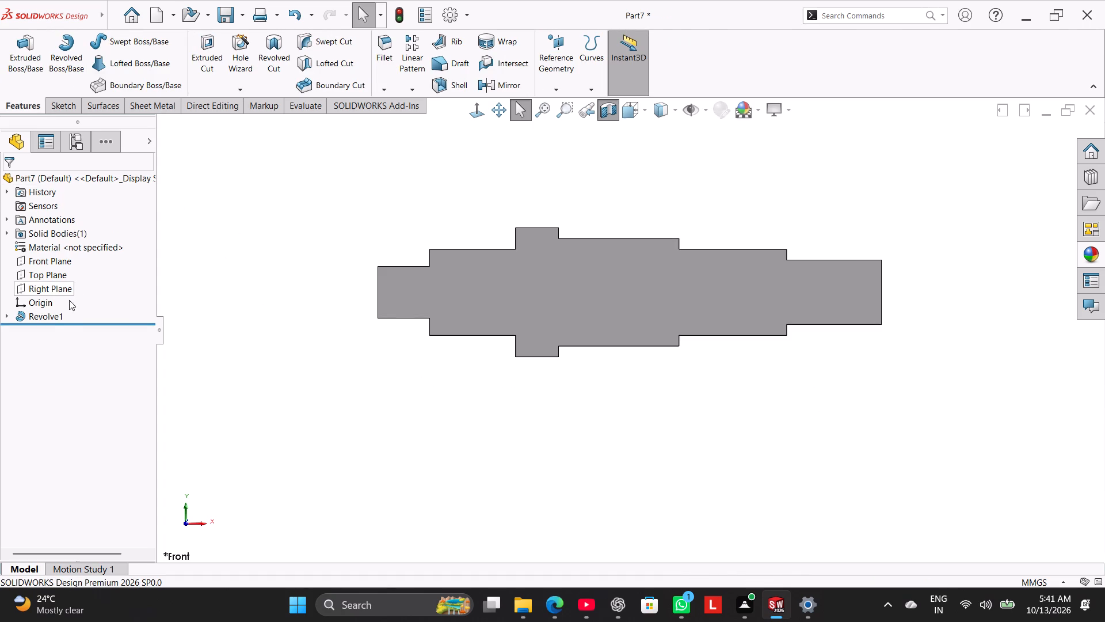
Reopen the revolve's sketch, convert the 117 mm axis line to construction geometry, and move the 12 mm diameter dimension beyond the shaft end.
right_click(57, 316)
click(89, 280)
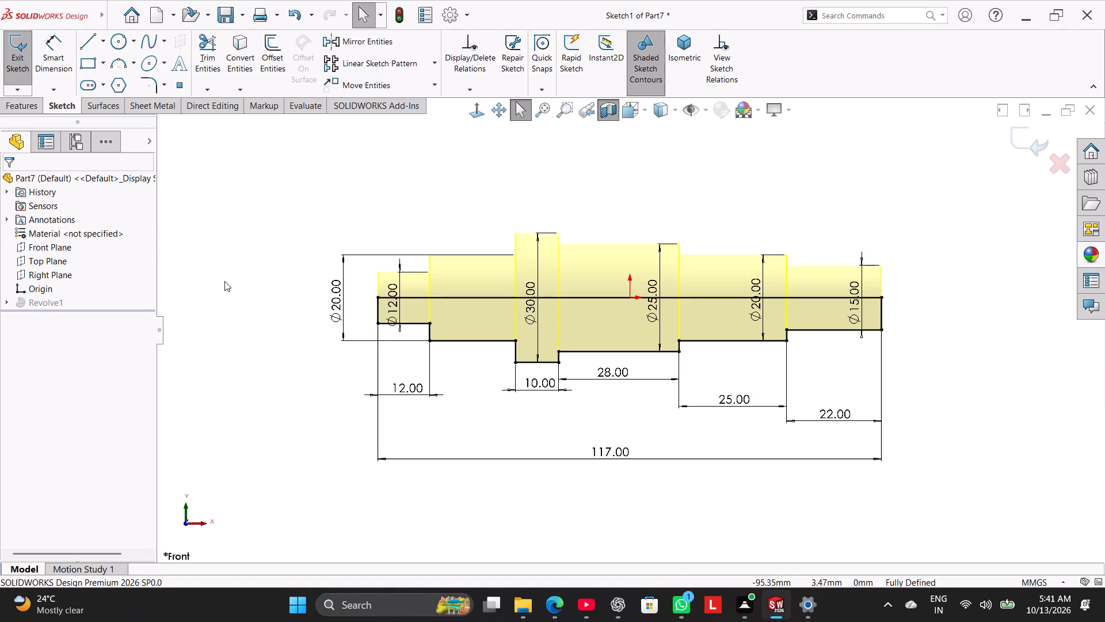
click(233, 279)
right_click(422, 296)
click(448, 284)
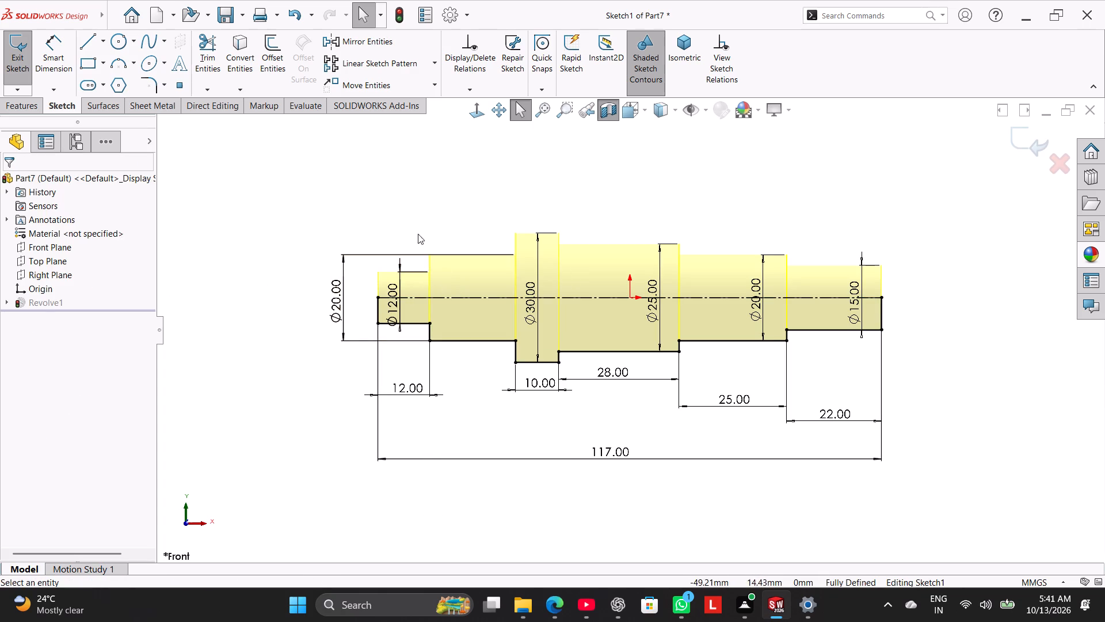
click(417, 229)
drag(397, 293, 367, 298)
click(632, 198)
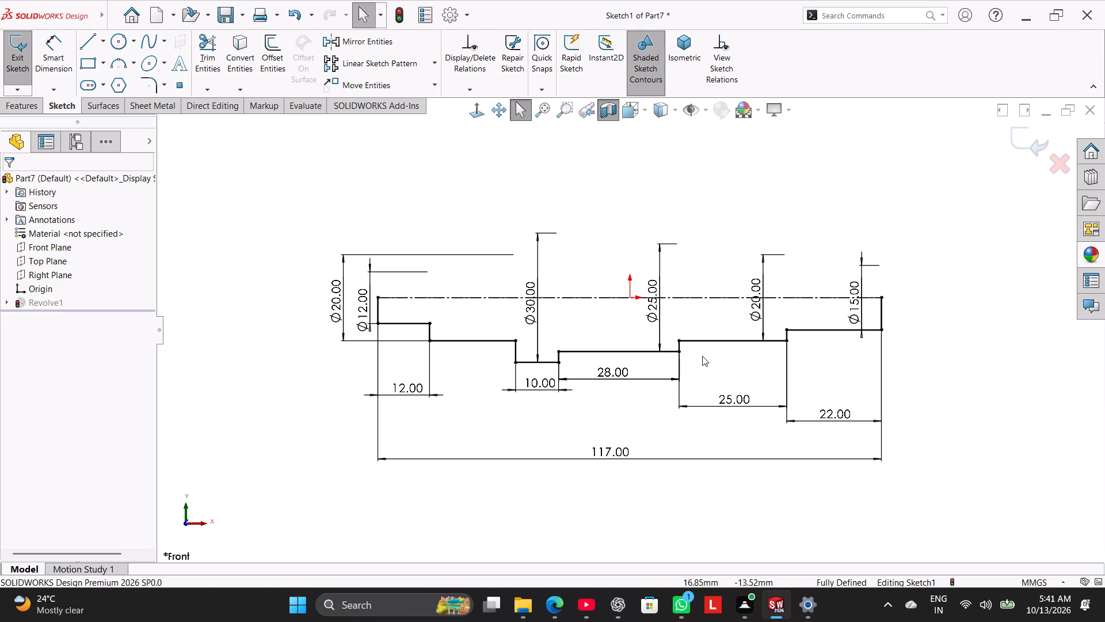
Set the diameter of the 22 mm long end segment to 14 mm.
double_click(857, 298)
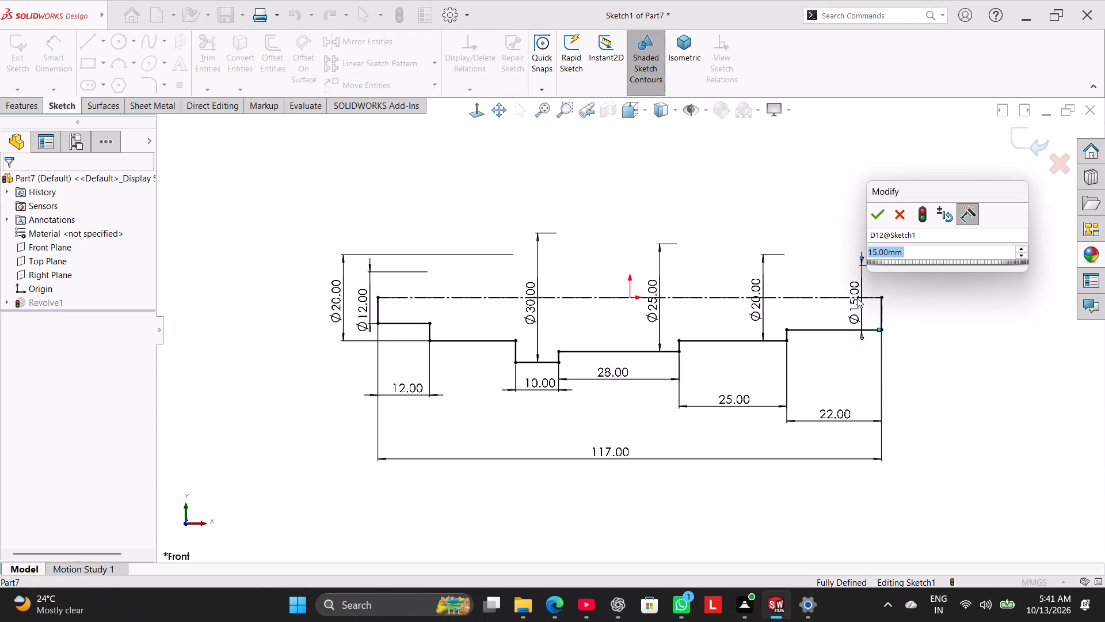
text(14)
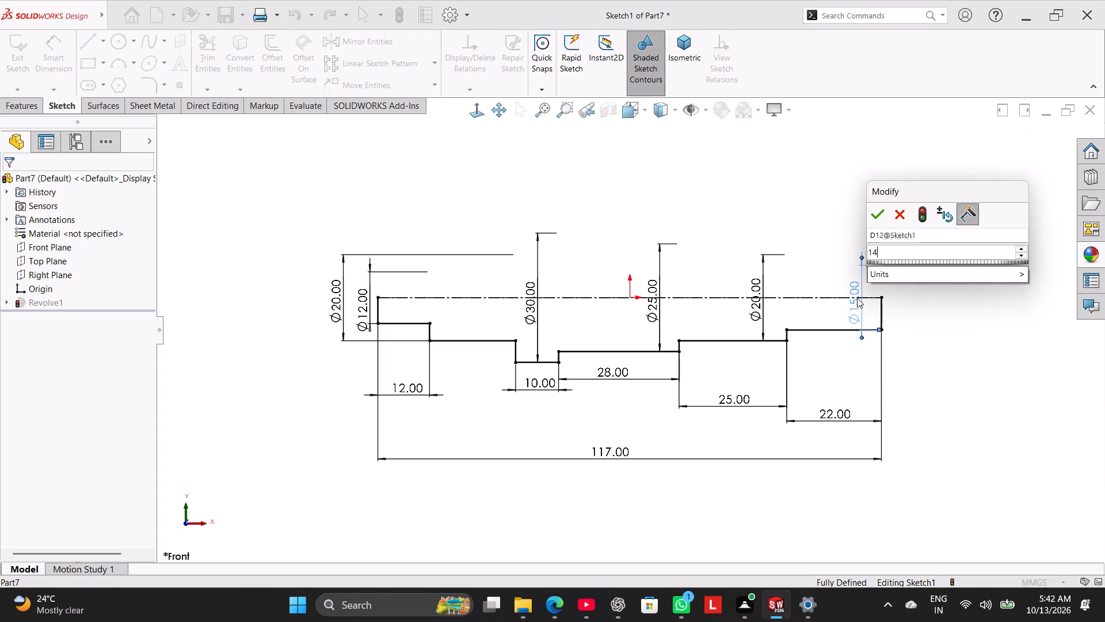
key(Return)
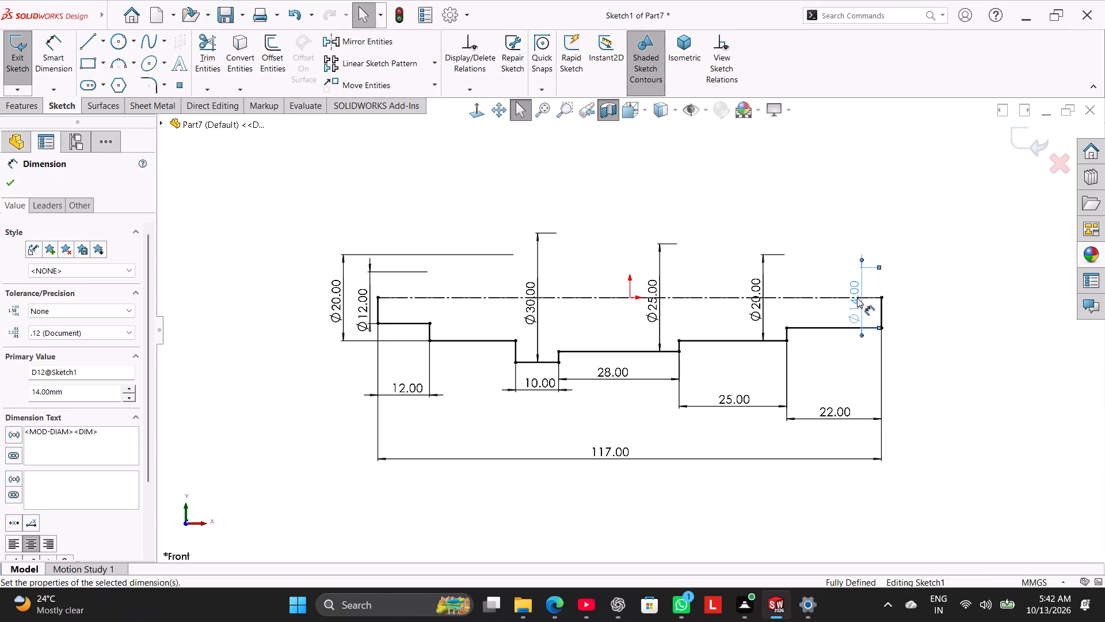
Set the diameter of the 22 mm long end segment to 13 mm.
double_click(857, 298)
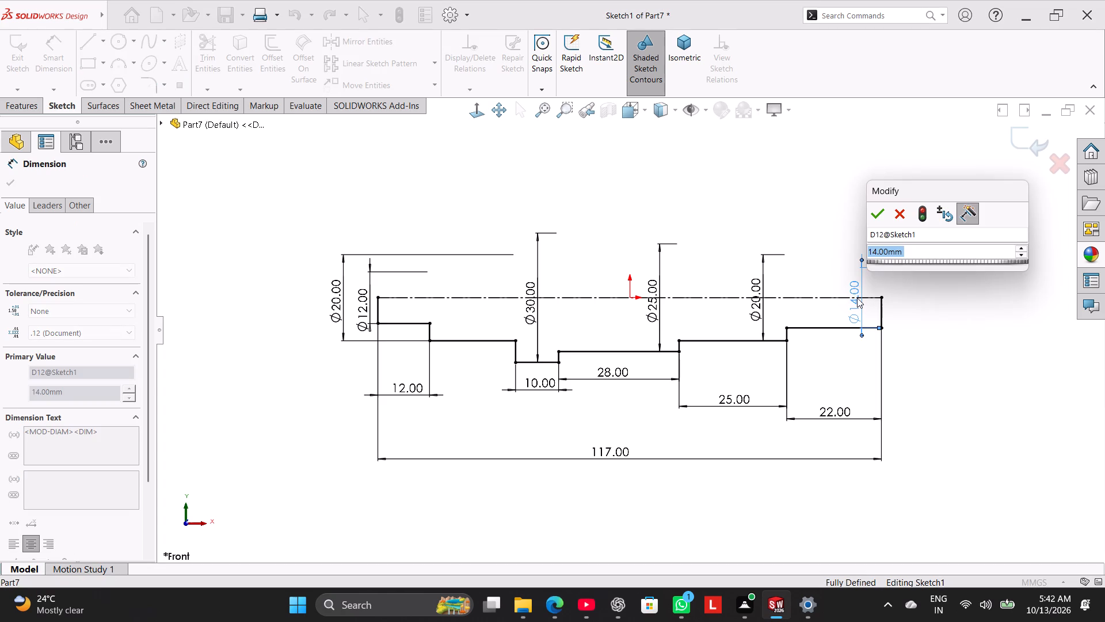
text(13)
key(Return)
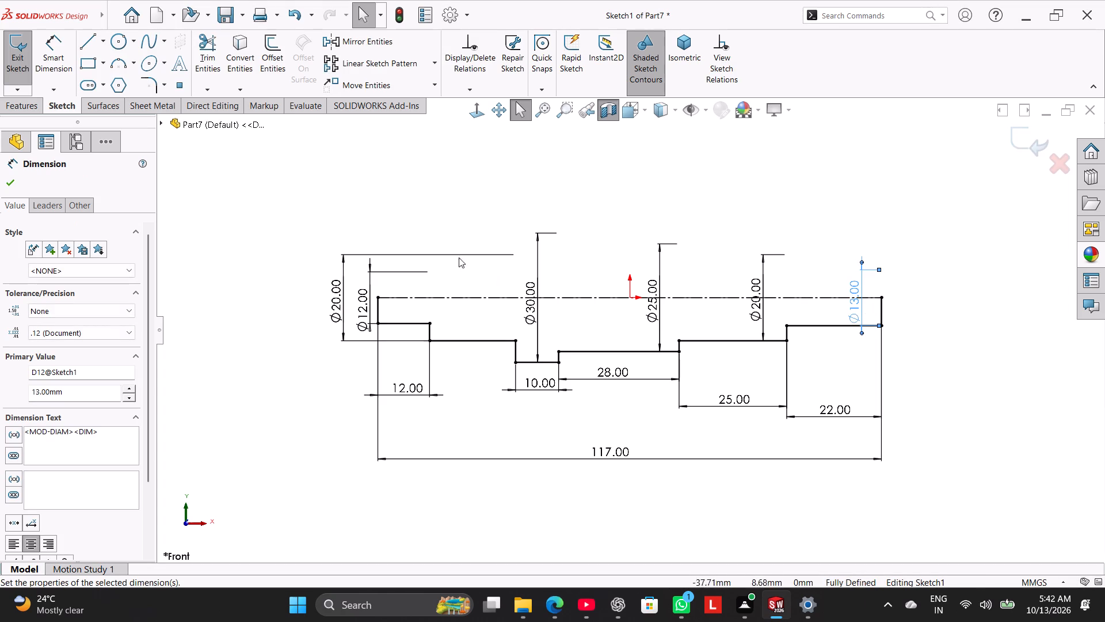
Try to exit the sketch, checking it for Base Revolve usage and examining it for gaps with Repair Sketch.
click(22, 58)
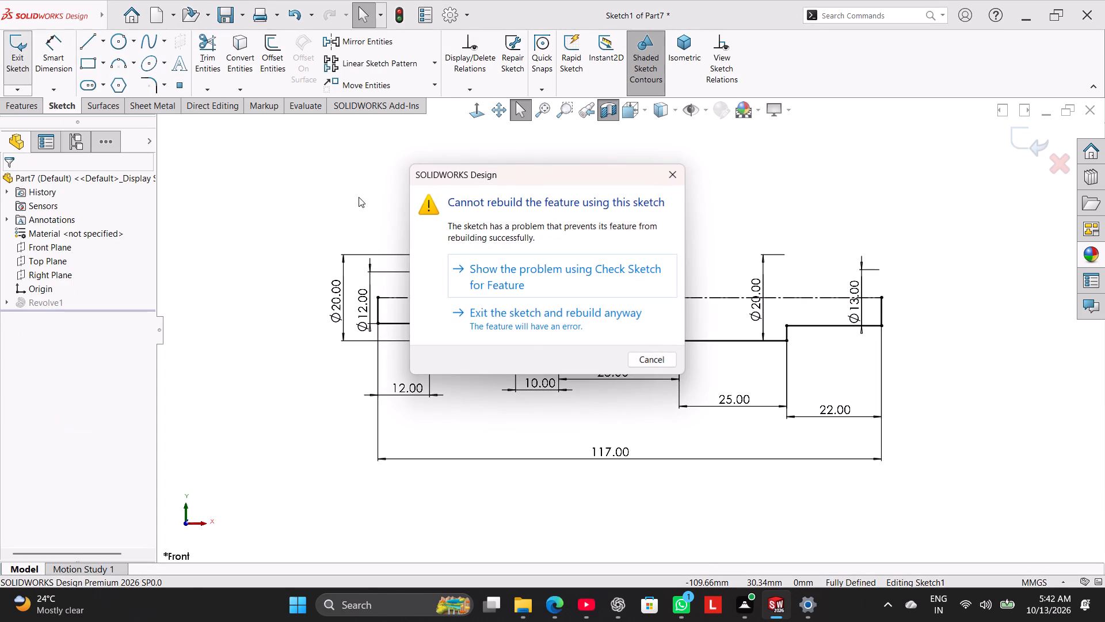
click(662, 179)
click(530, 196)
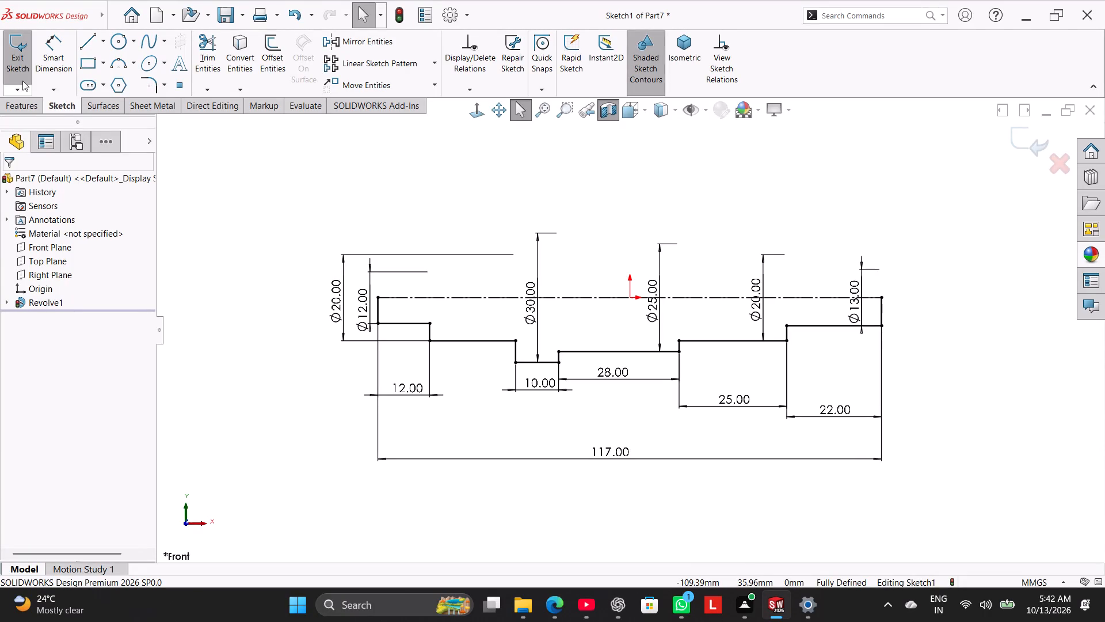
click(16, 63)
click(517, 269)
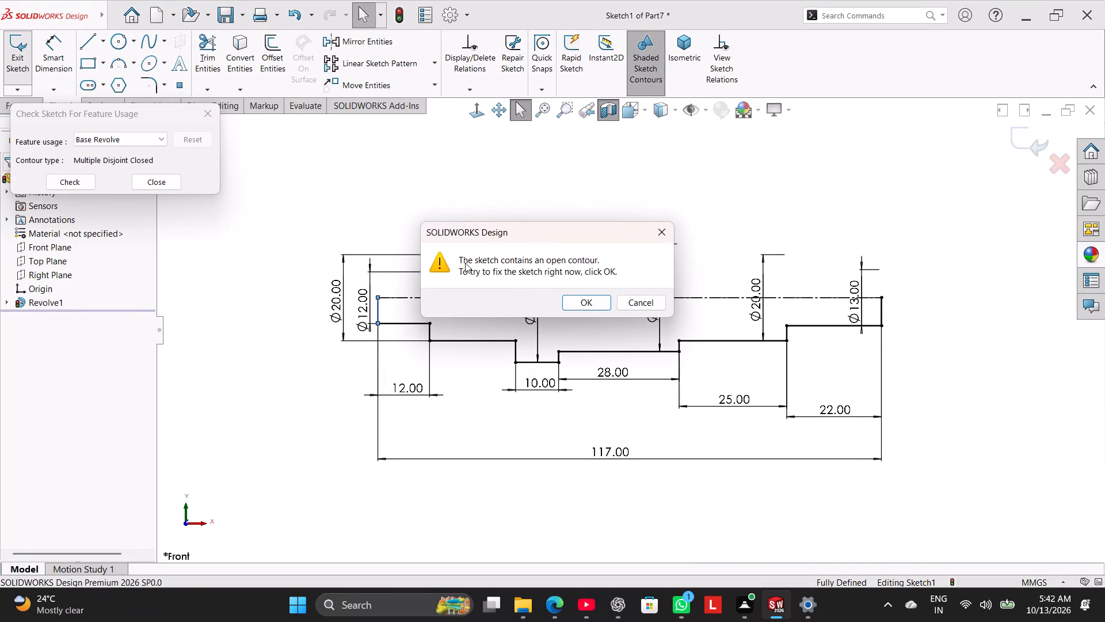
click(585, 301)
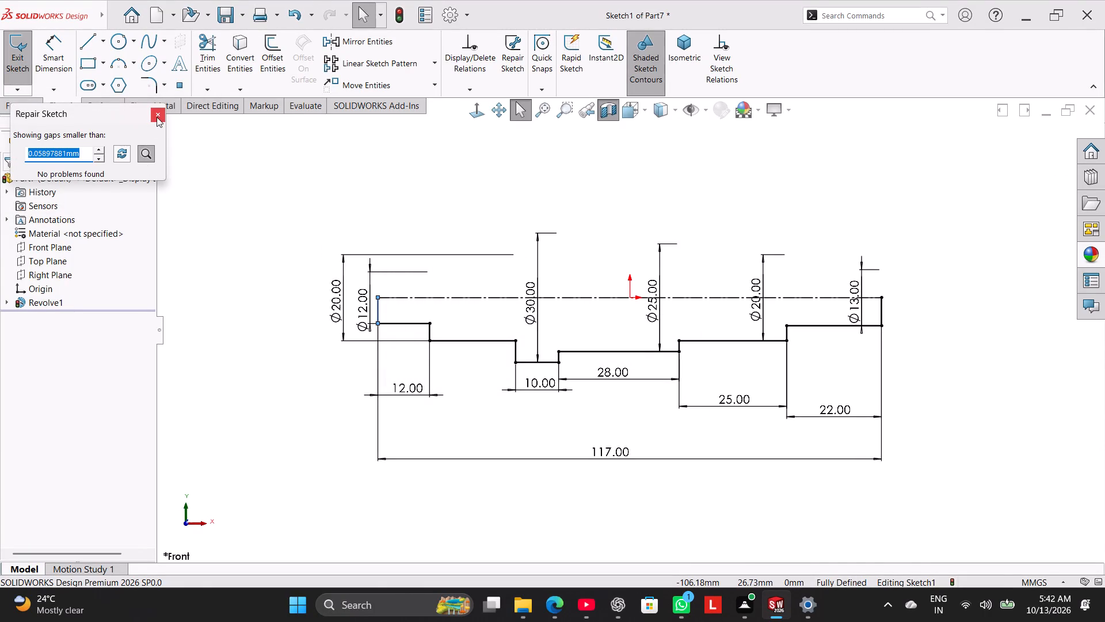
click(157, 117)
click(298, 209)
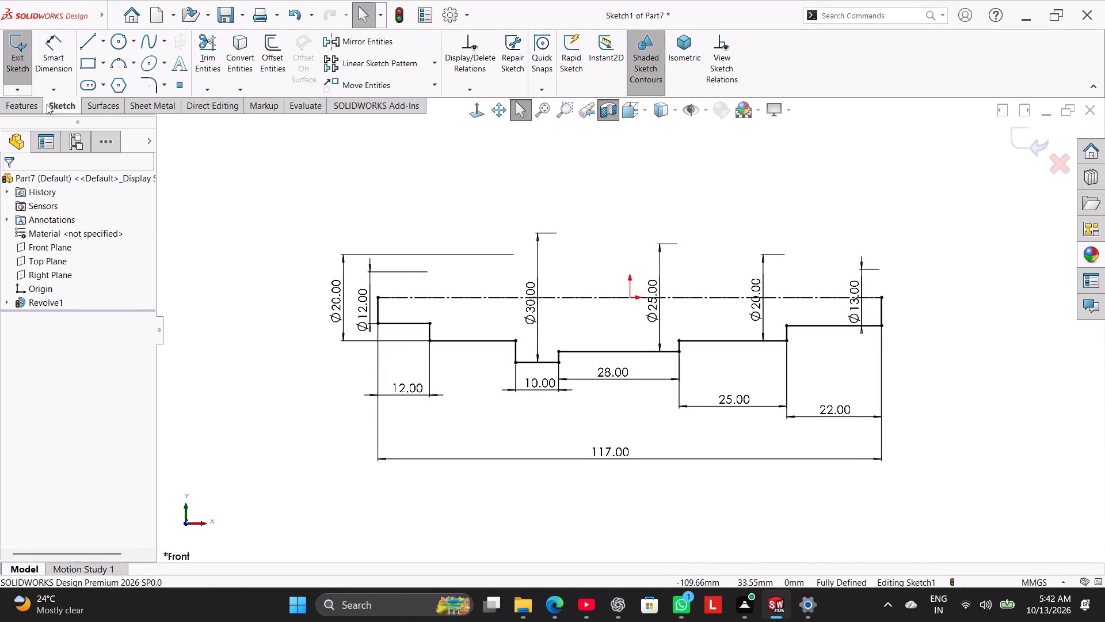
Exit the sketch and rebuild the revolve anyway.
click(25, 59)
click(481, 312)
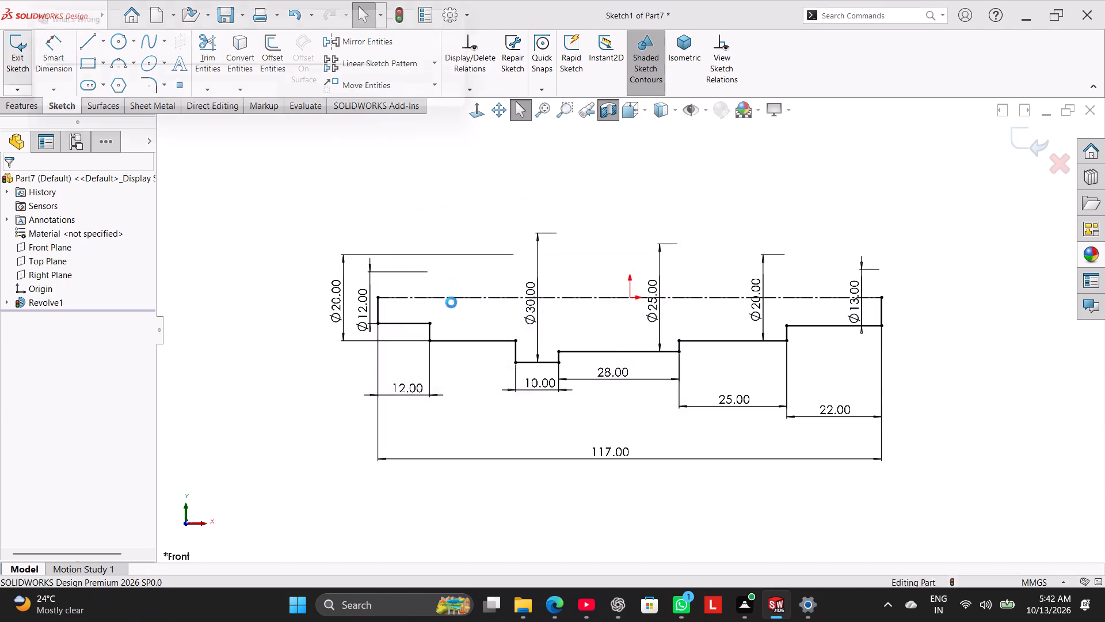
click(416, 98)
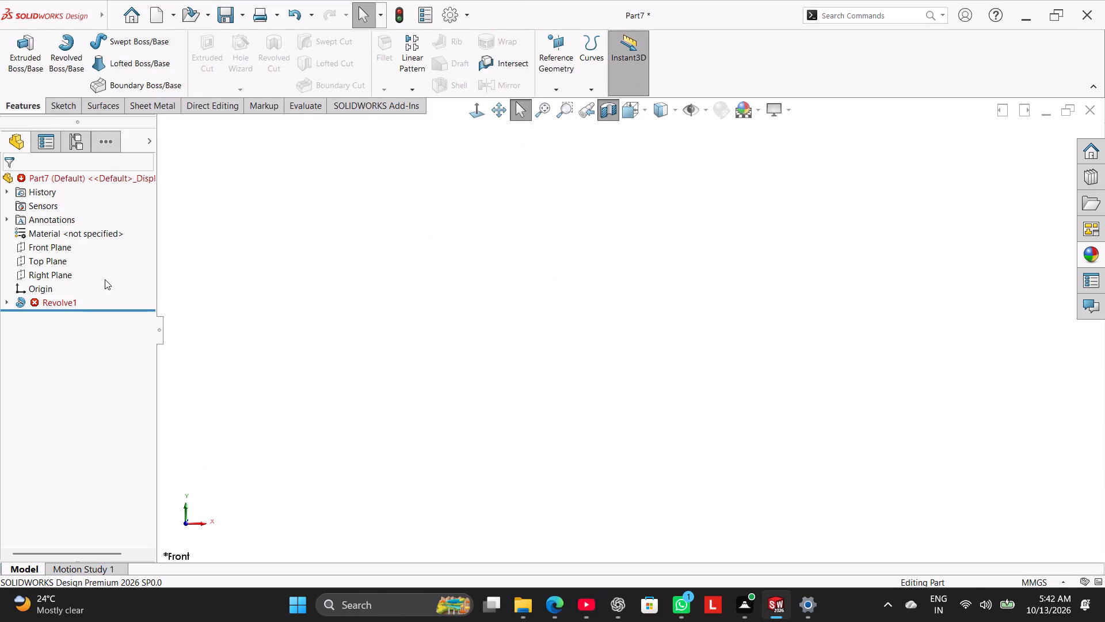
Reopen the revolve's sketch to examine its profile, and exit it again with a rebuild.
right_click(71, 300)
click(103, 218)
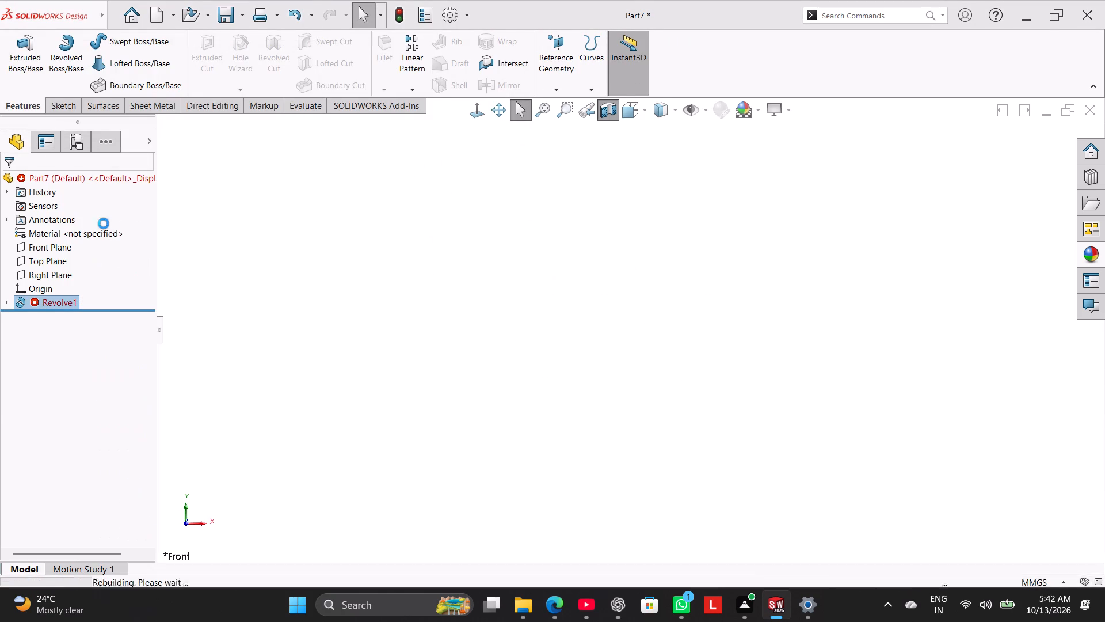
click(336, 361)
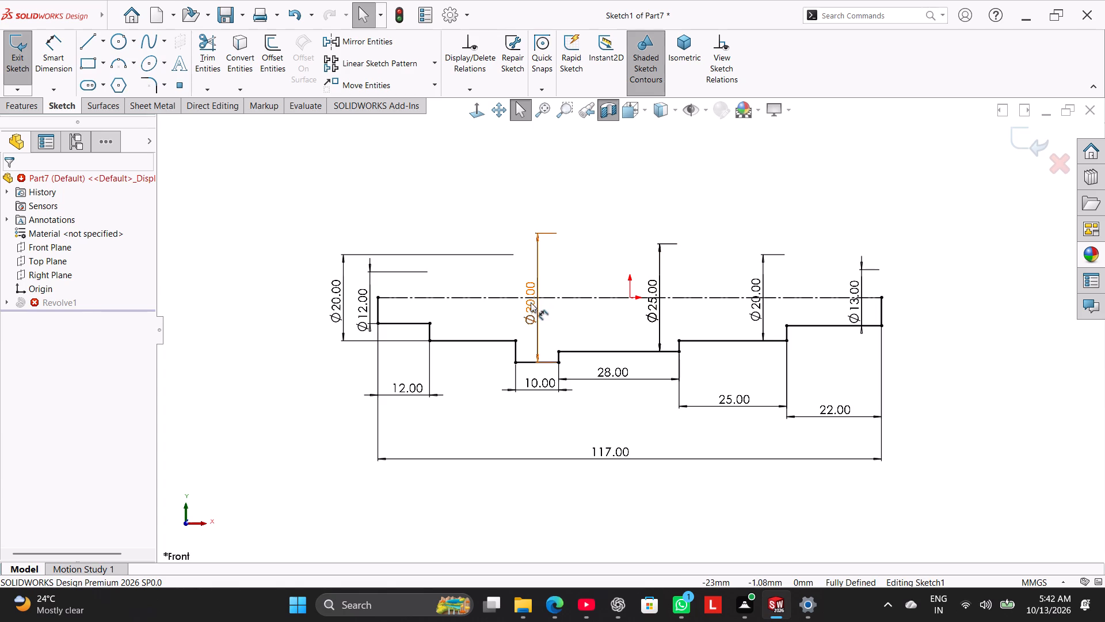
scroll(531, 302, down, 3)
scroll(531, 302, up, 2)
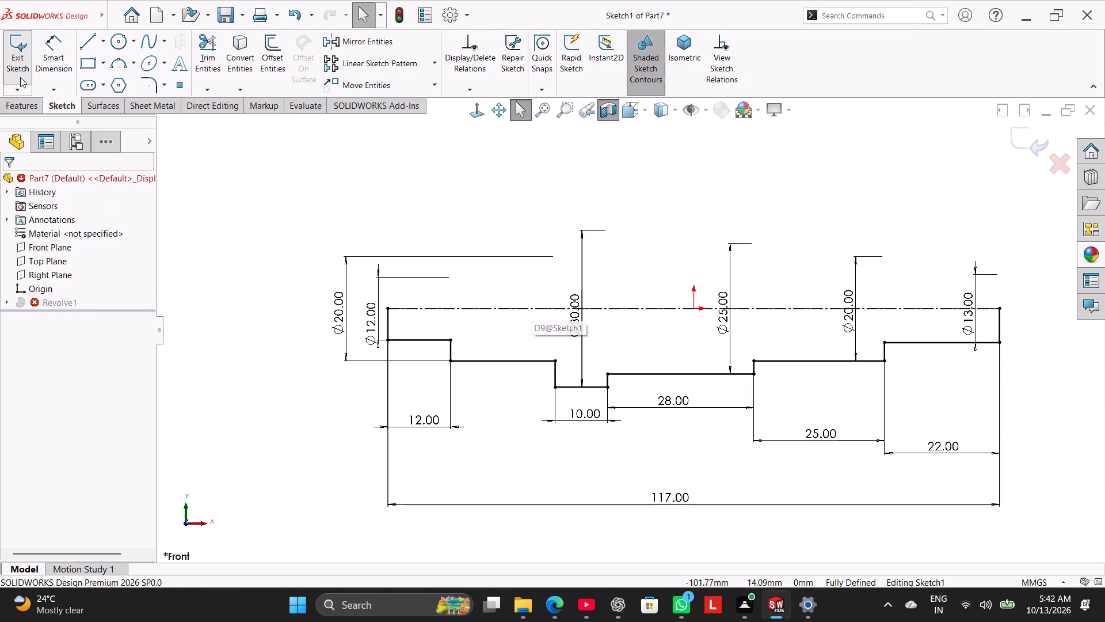
click(18, 65)
click(498, 308)
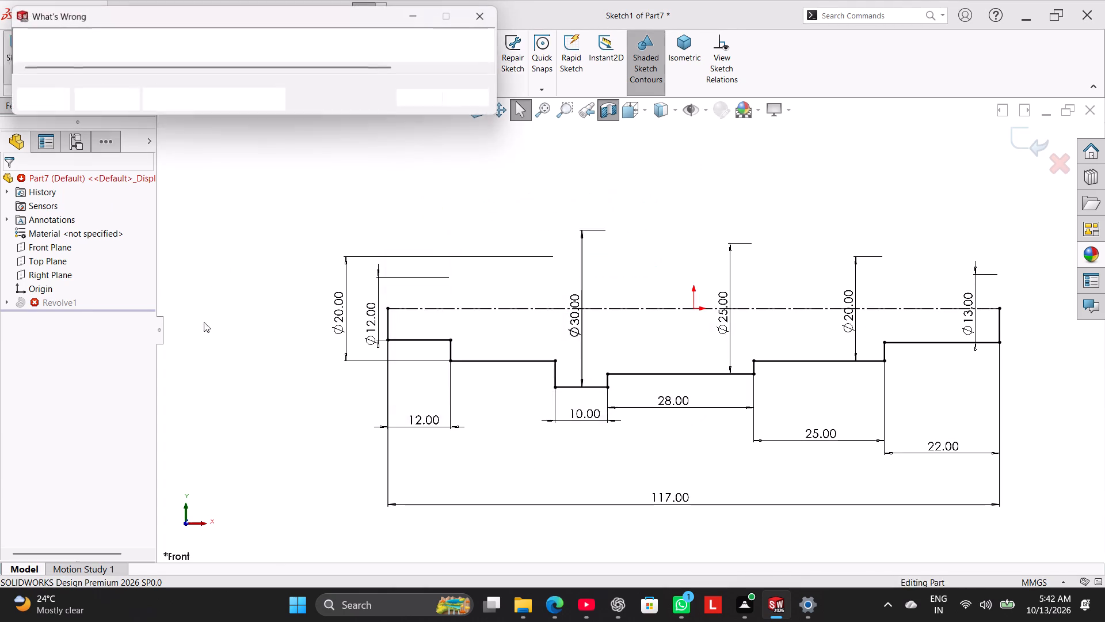
click(410, 97)
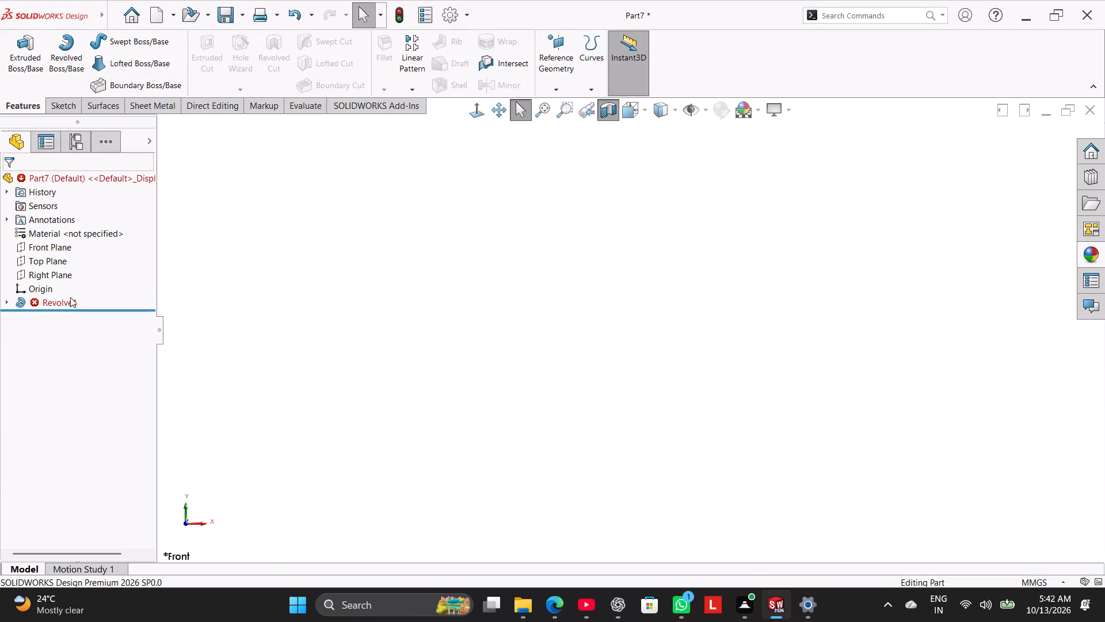
Delete the revolve feature while keeping its sketch.
right_click(68, 301)
click(128, 378)
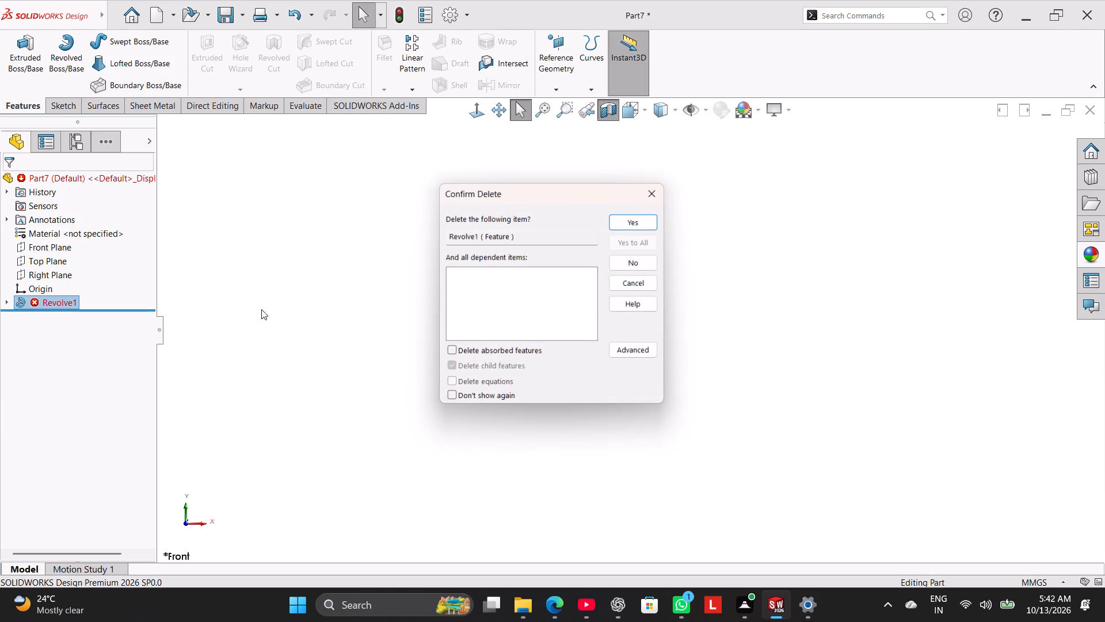
click(620, 221)
click(333, 274)
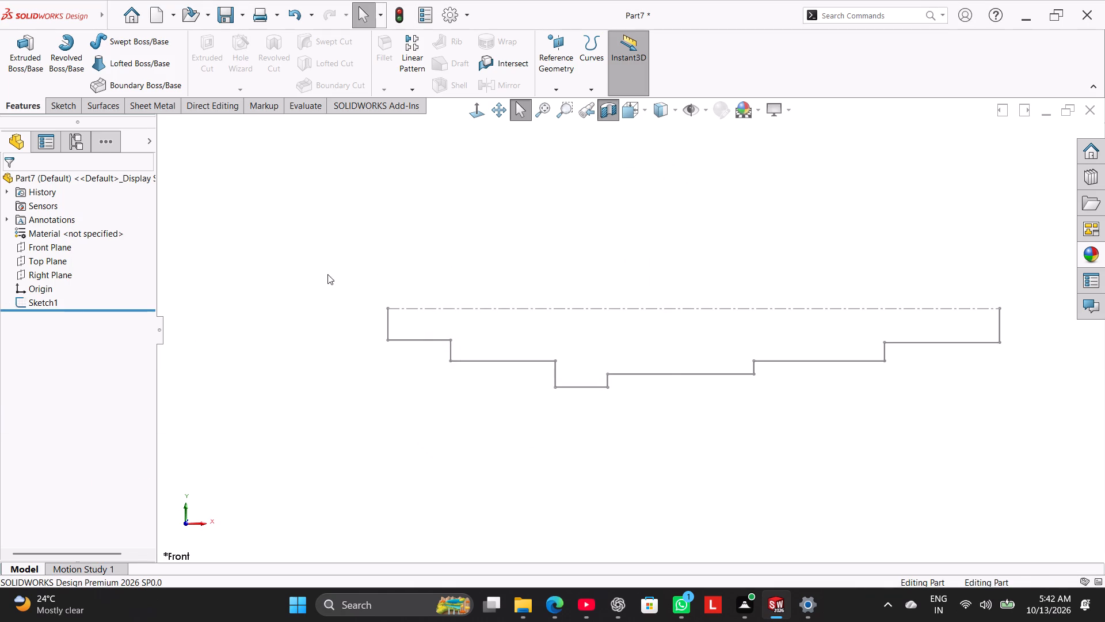
Revolve the stepped half-profile 360° about its centreline, letting the open sketch be closed automatically.
click(64, 59)
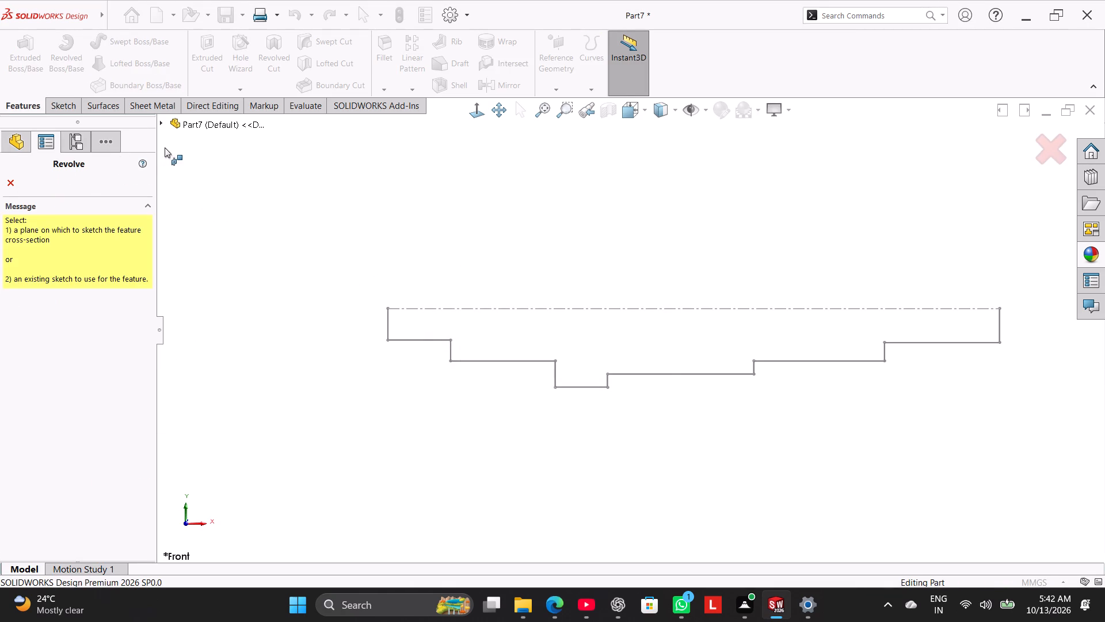
click(14, 188)
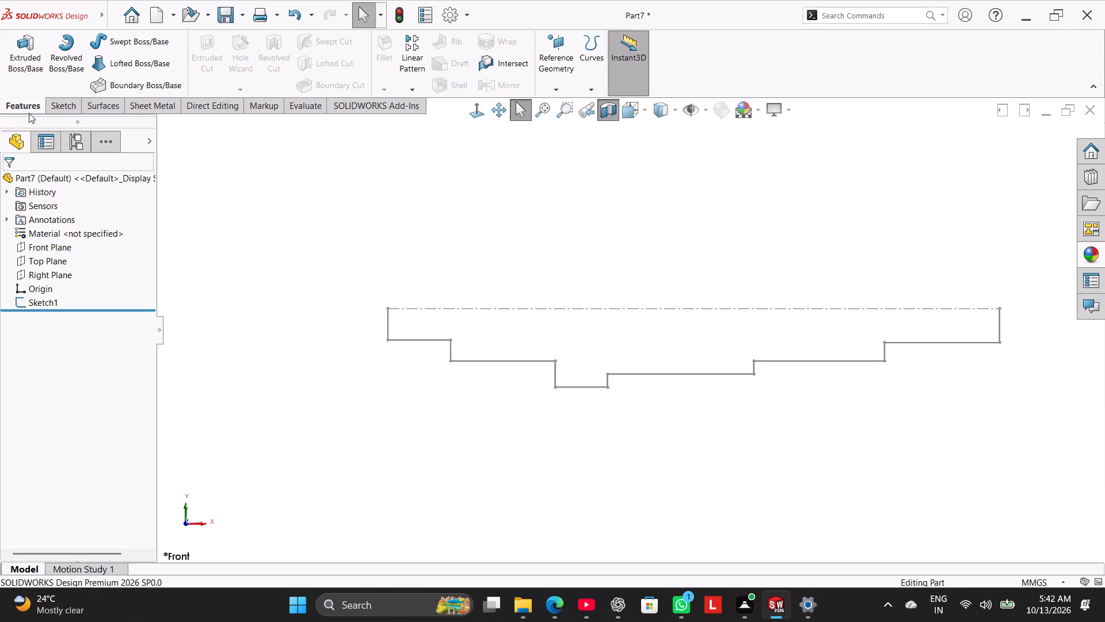
click(54, 39)
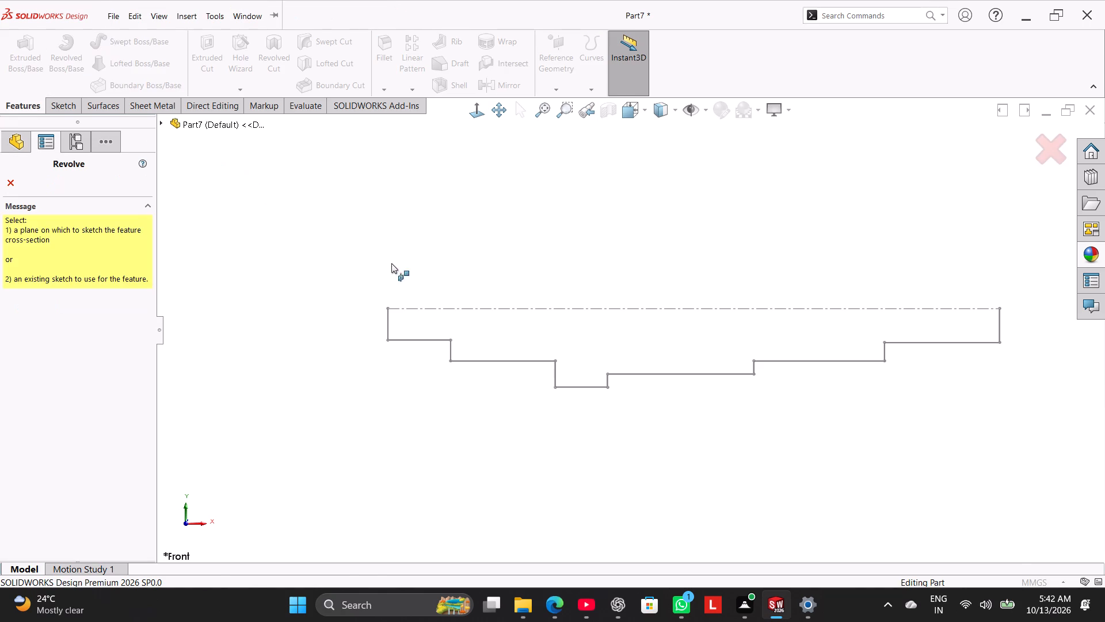
double_click(483, 308)
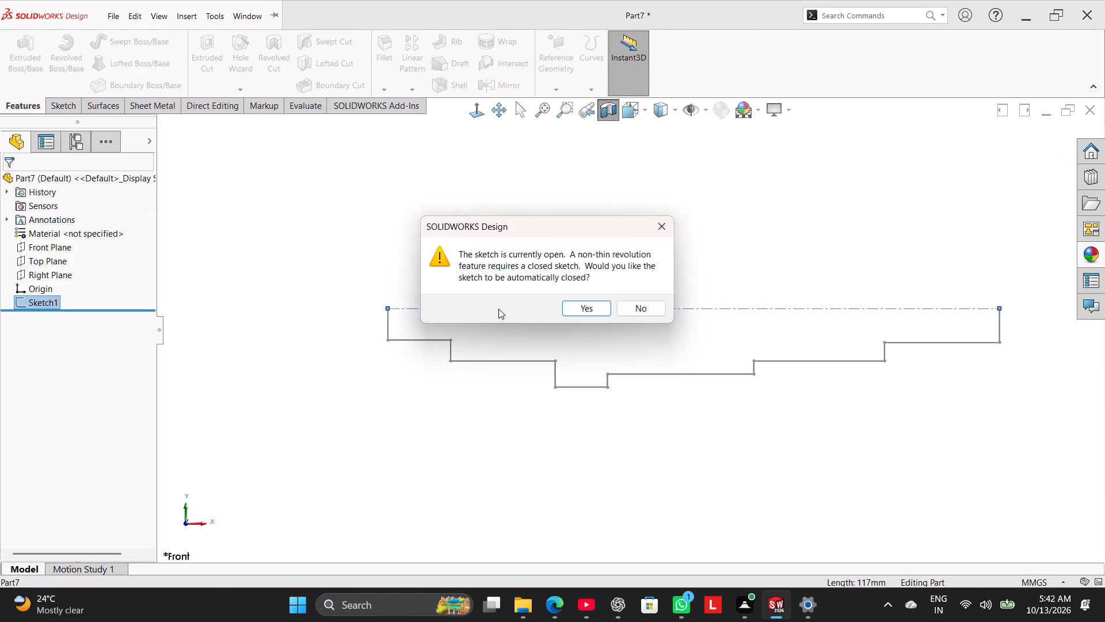
click(579, 306)
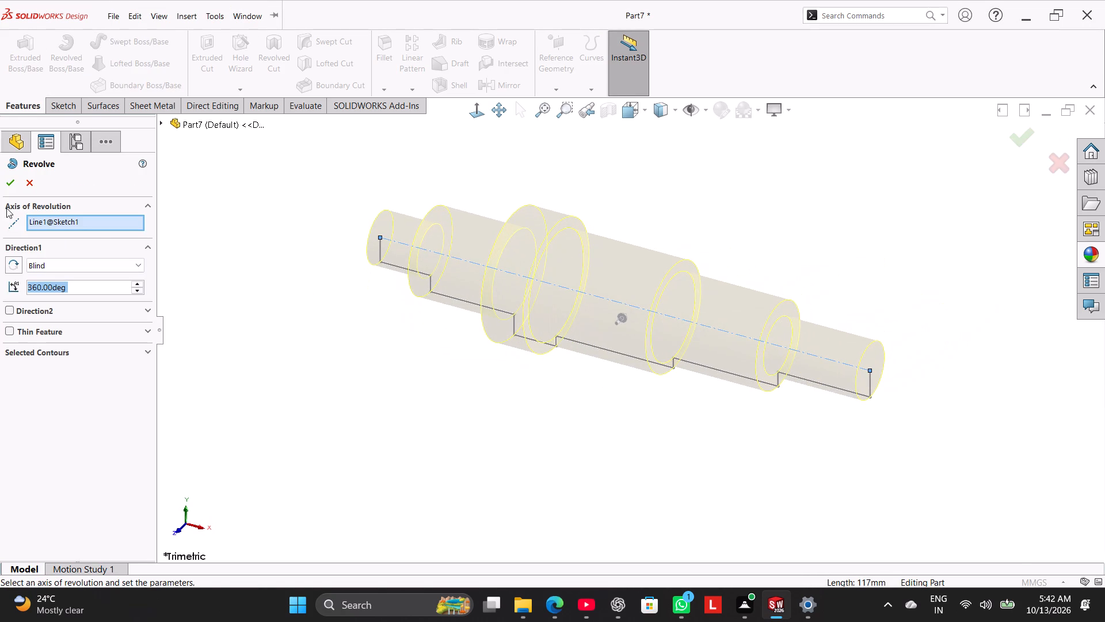
click(10, 183)
click(259, 242)
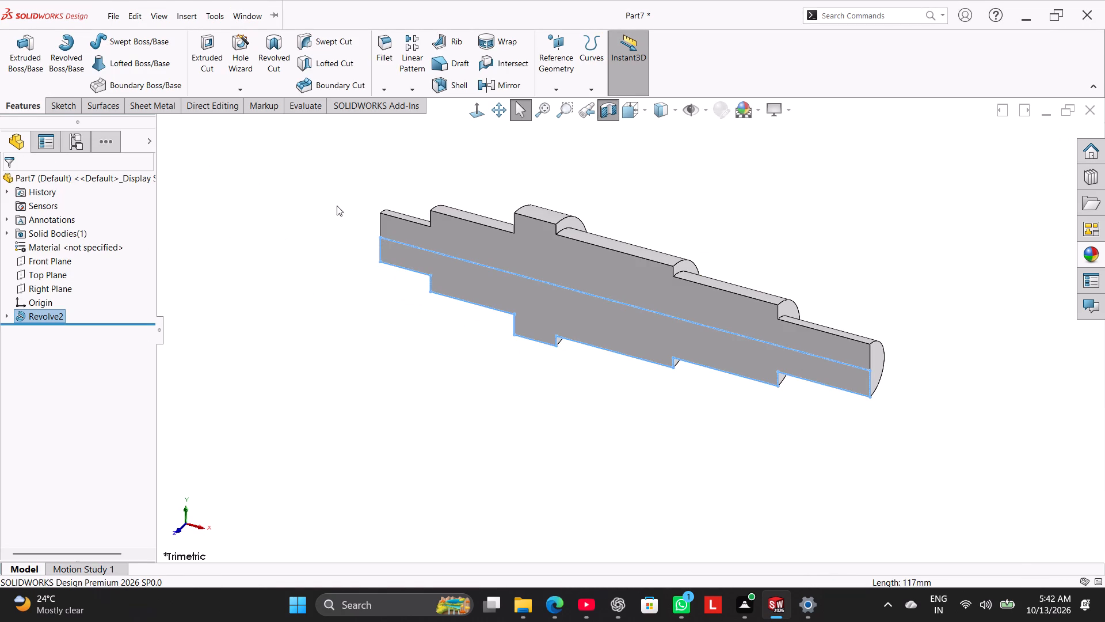
Turn off the section view of the shaft.
click(481, 117)
click(333, 217)
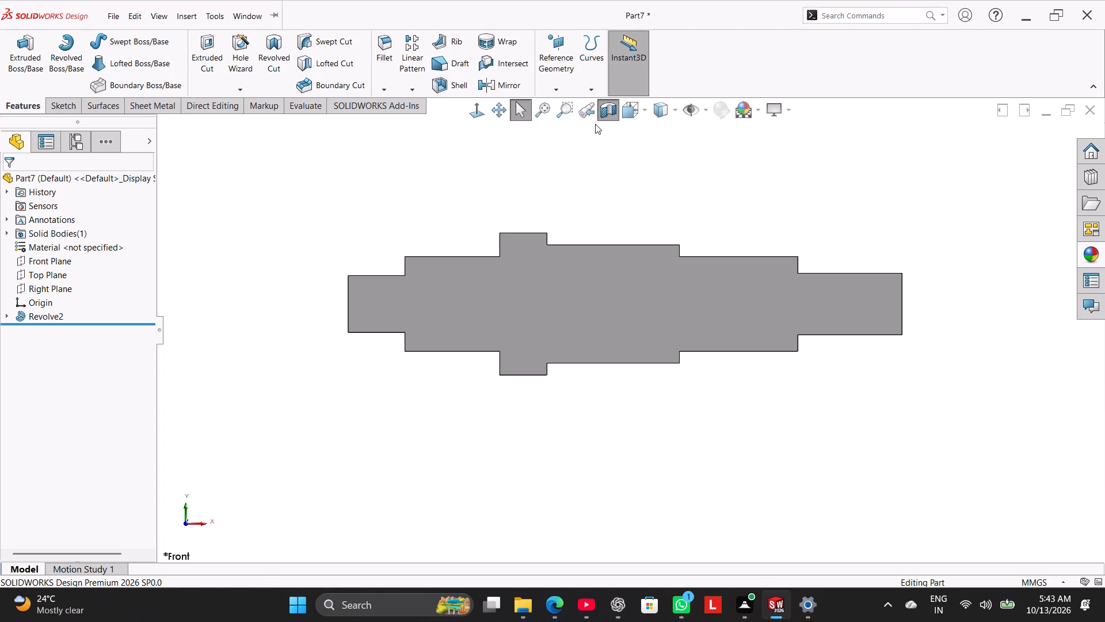
click(604, 111)
Reopen the new revolve's sketch and move the 20 mm diameter dimension clear of the profile, beyond the 12 mm long end segment.
right_click(63, 315)
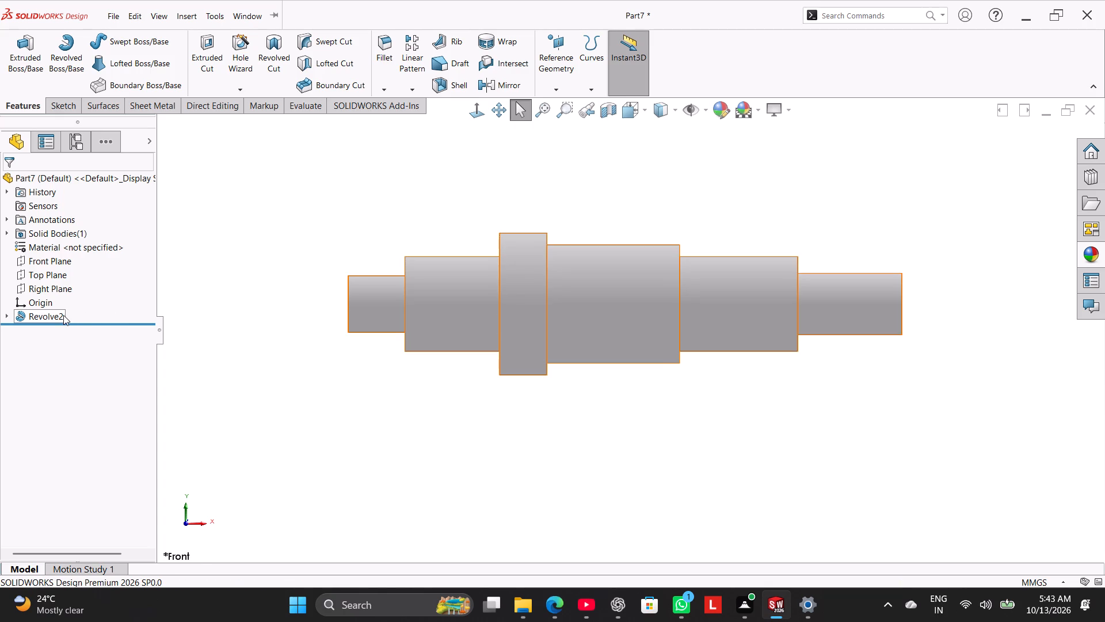
click(94, 282)
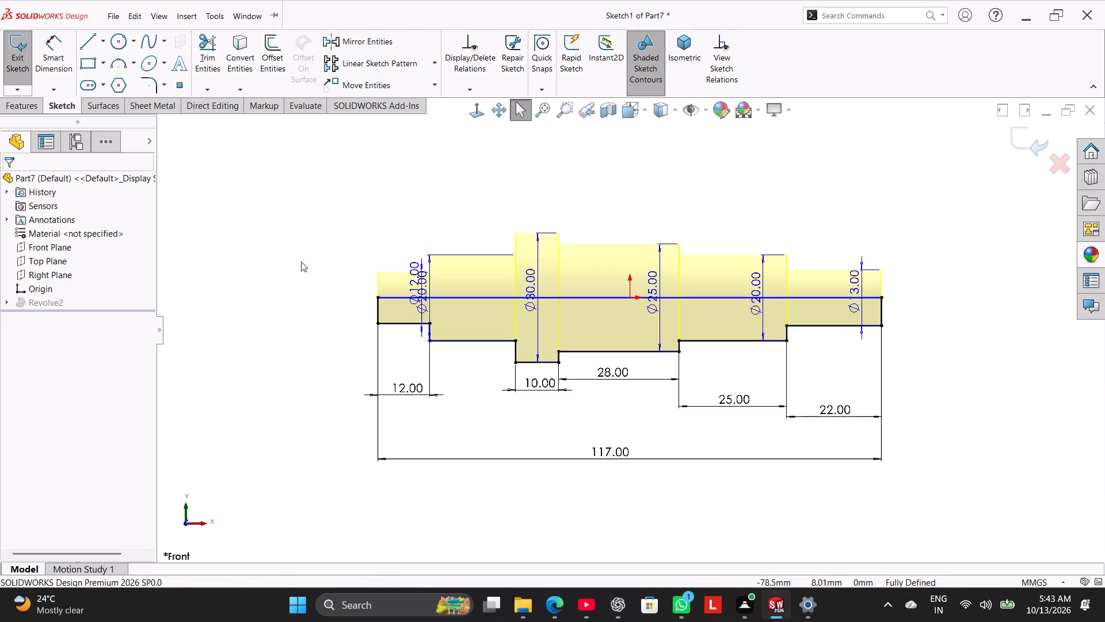
scroll(453, 242, down, 1)
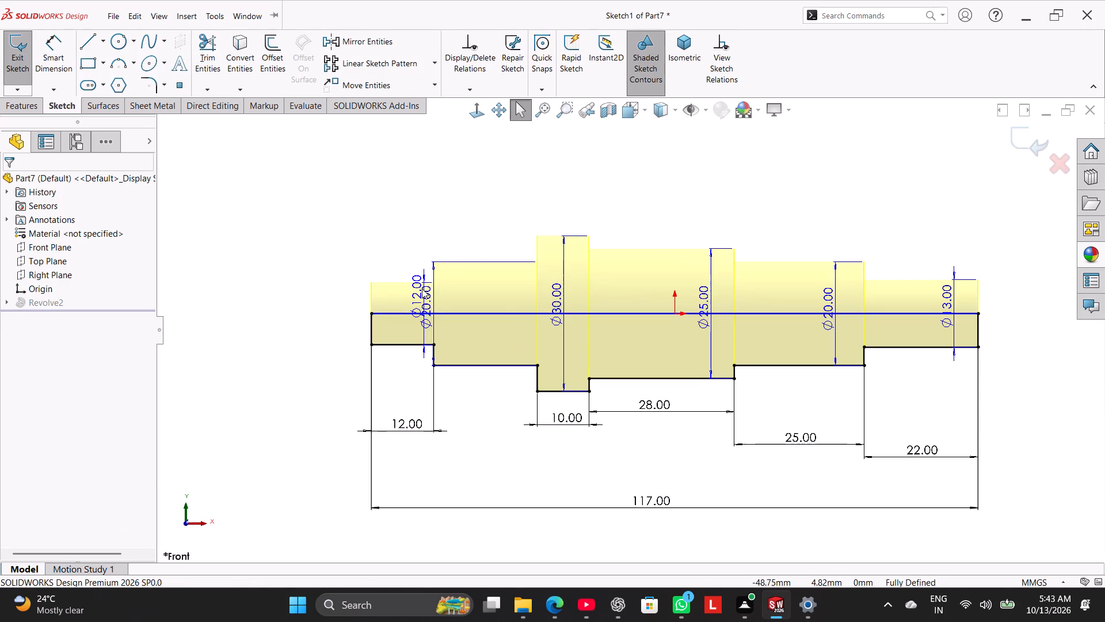
drag(416, 299, 278, 317)
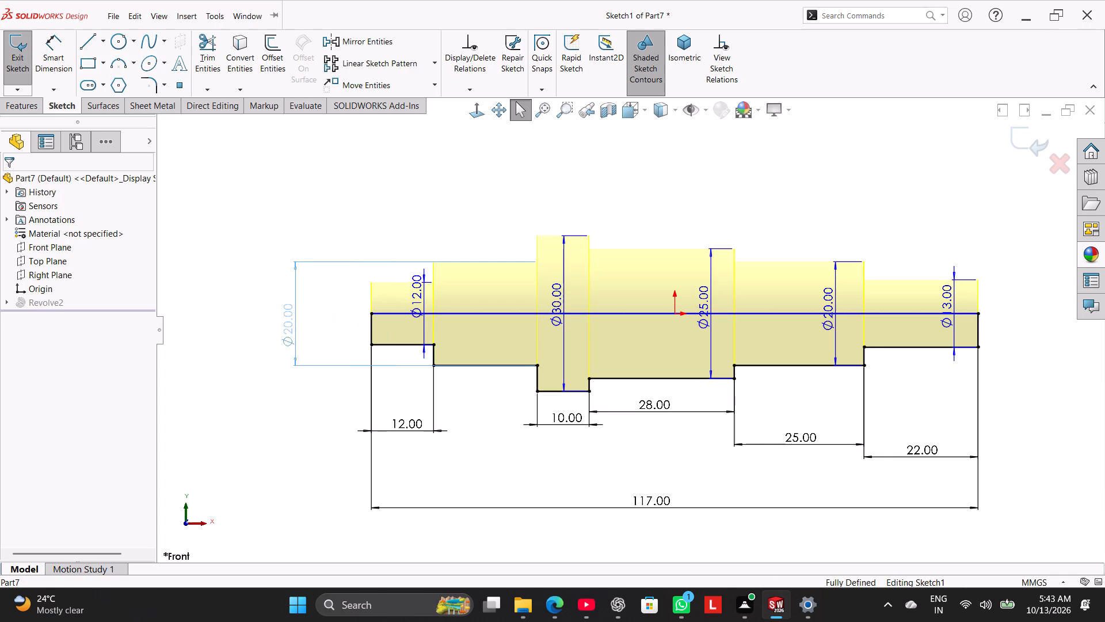
drag(290, 323, 320, 331)
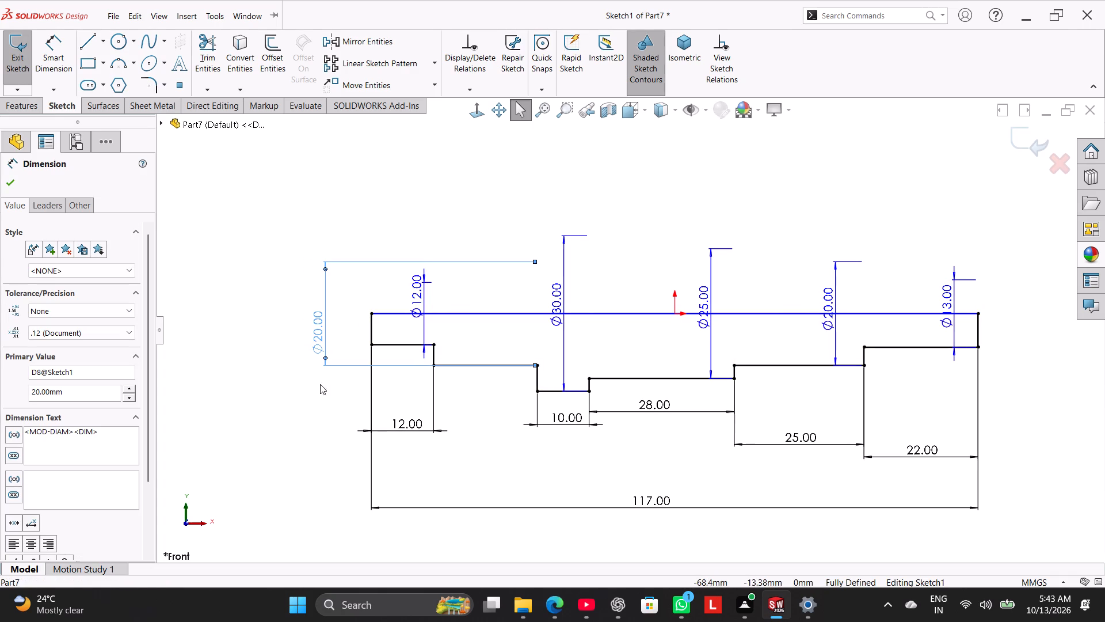
Set the diameter of the 12 mm long end segment to 10 mm and move its dimension clear of the profile.
click(320, 384)
double_click(414, 297)
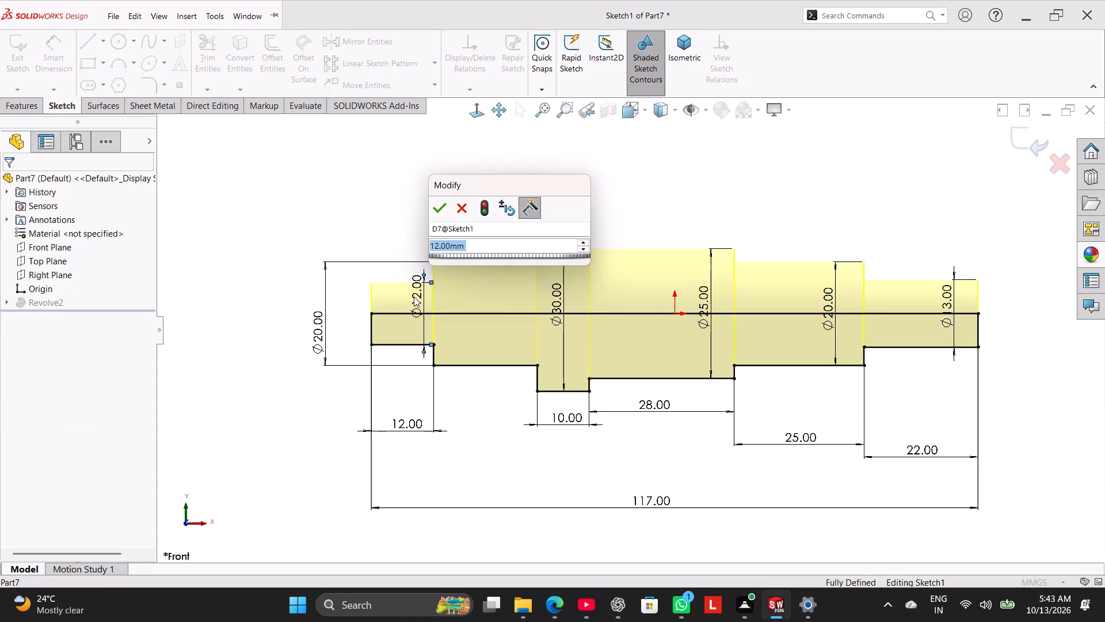
text(10)
key(Return)
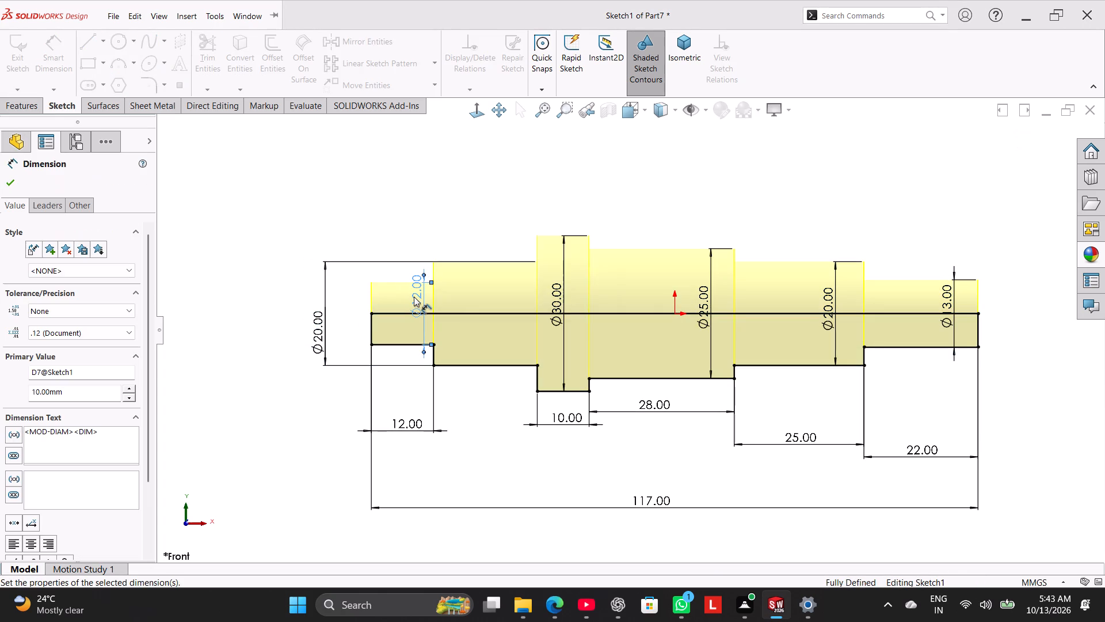
drag(422, 297, 352, 306)
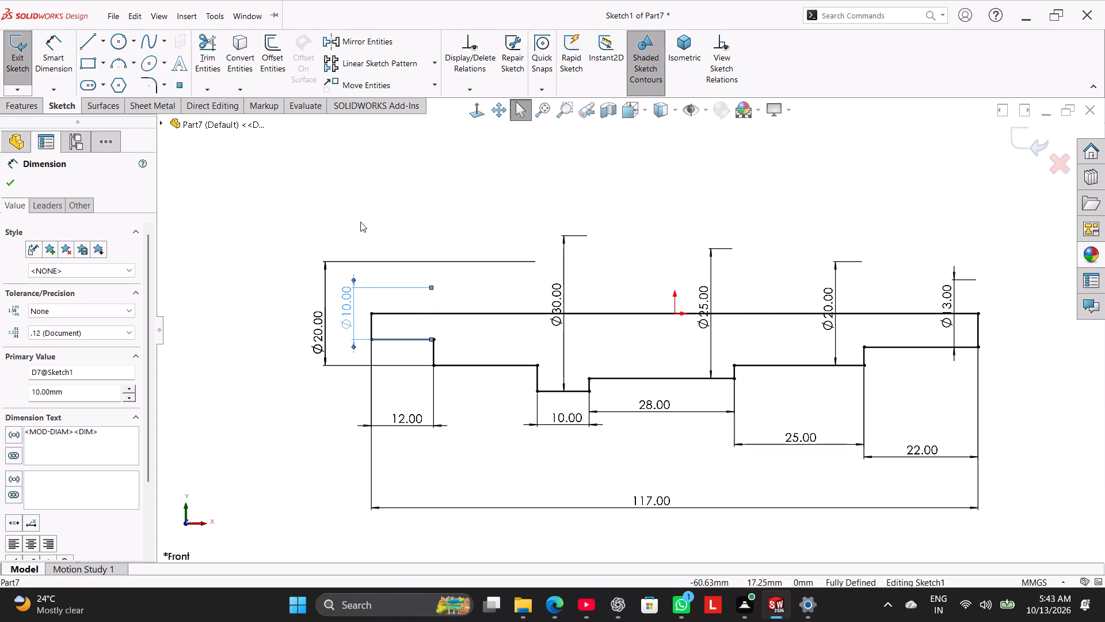
click(360, 220)
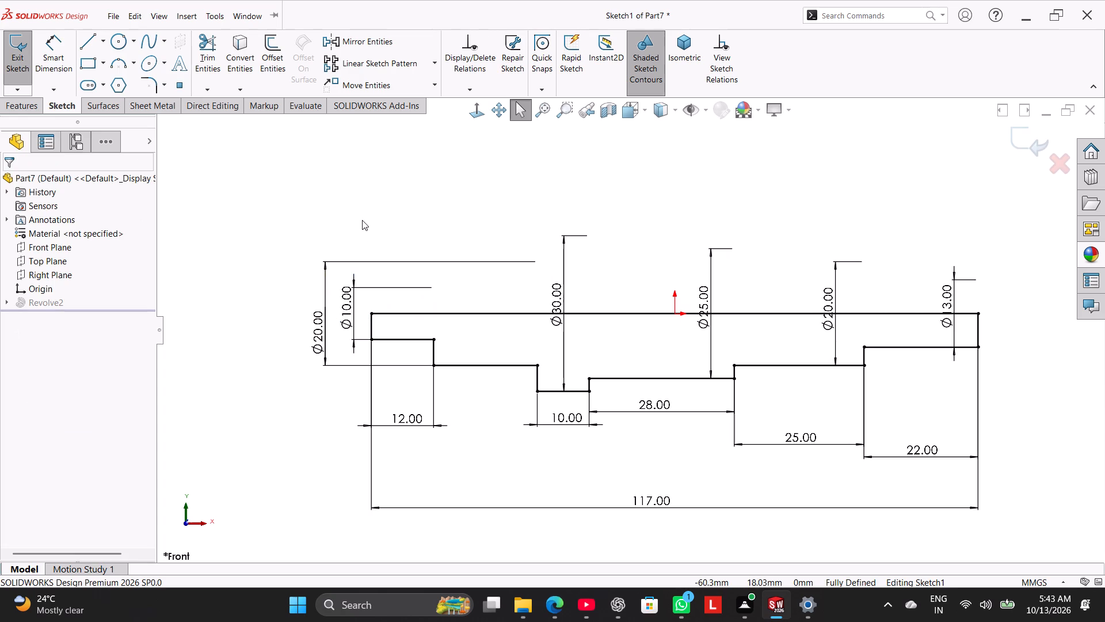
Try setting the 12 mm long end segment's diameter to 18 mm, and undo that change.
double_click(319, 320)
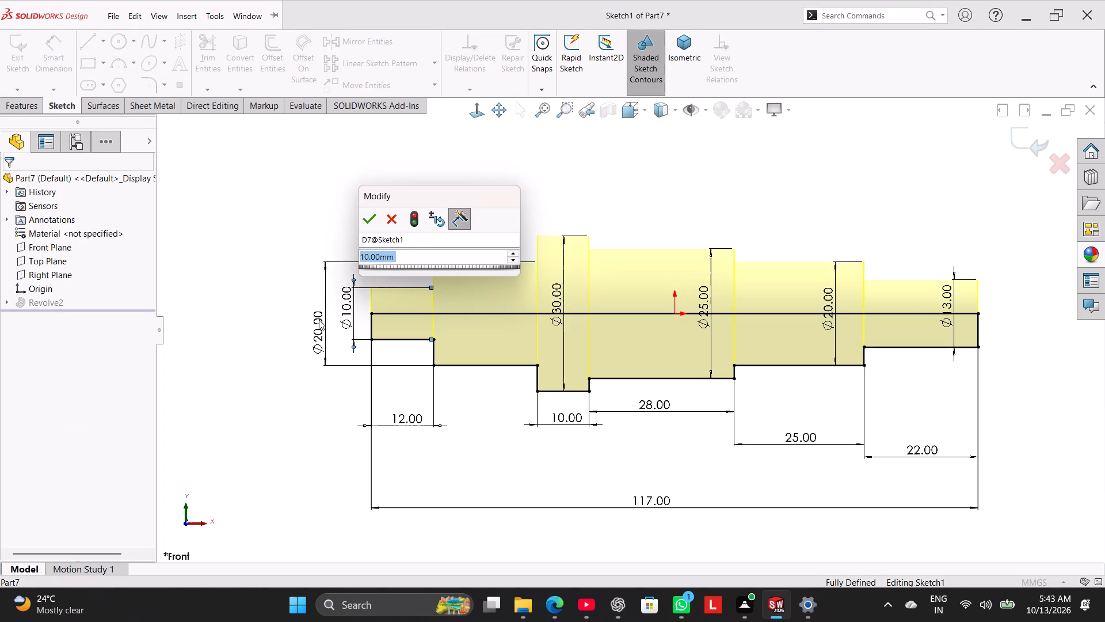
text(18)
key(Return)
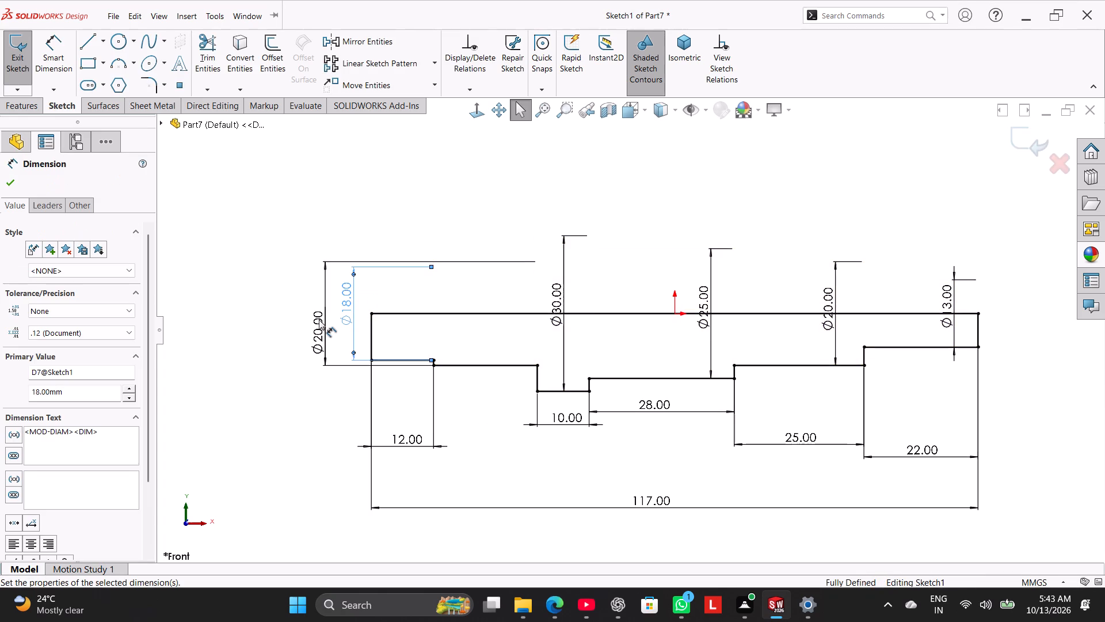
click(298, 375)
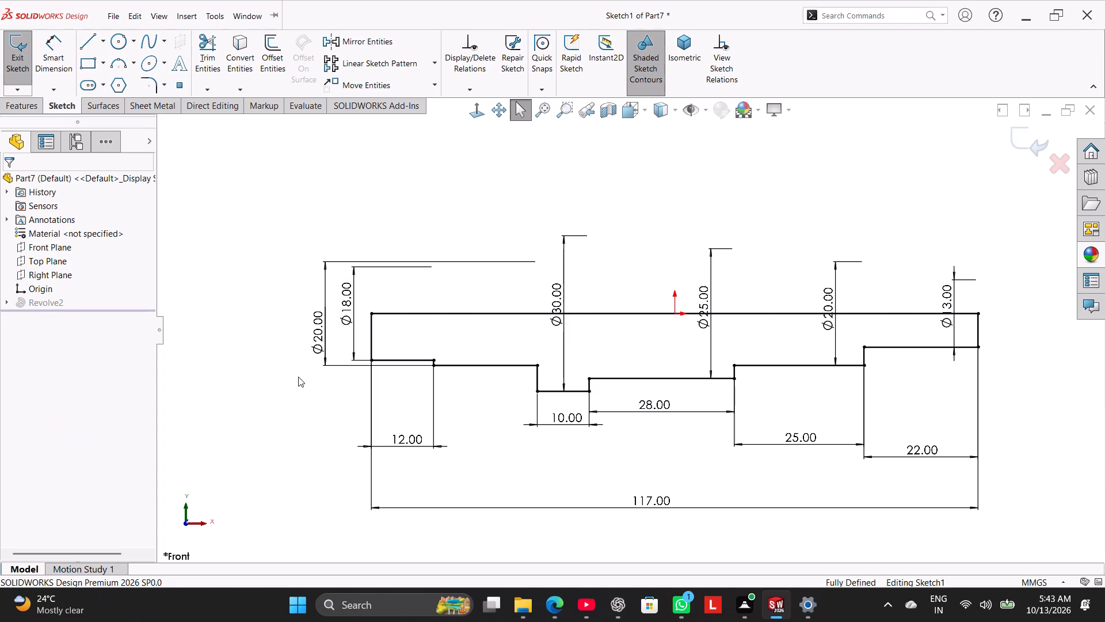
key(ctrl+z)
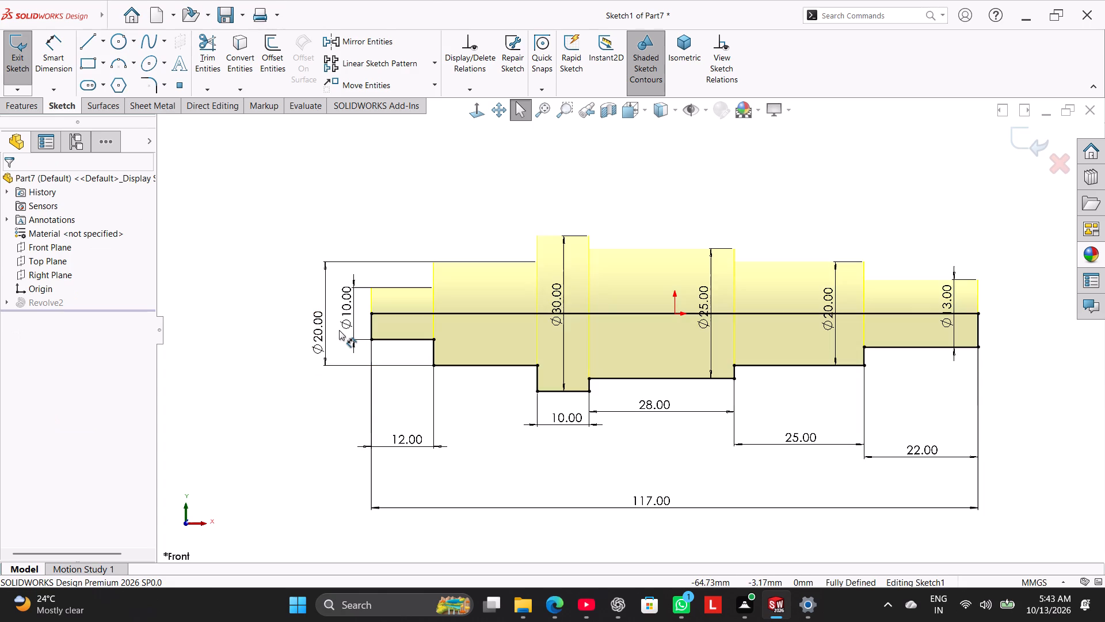
Set the diameter of the segment between the 12 mm long end segment and the 10 mm long collar to 18 mm.
double_click(319, 328)
text(18)
key(Return)
click(326, 378)
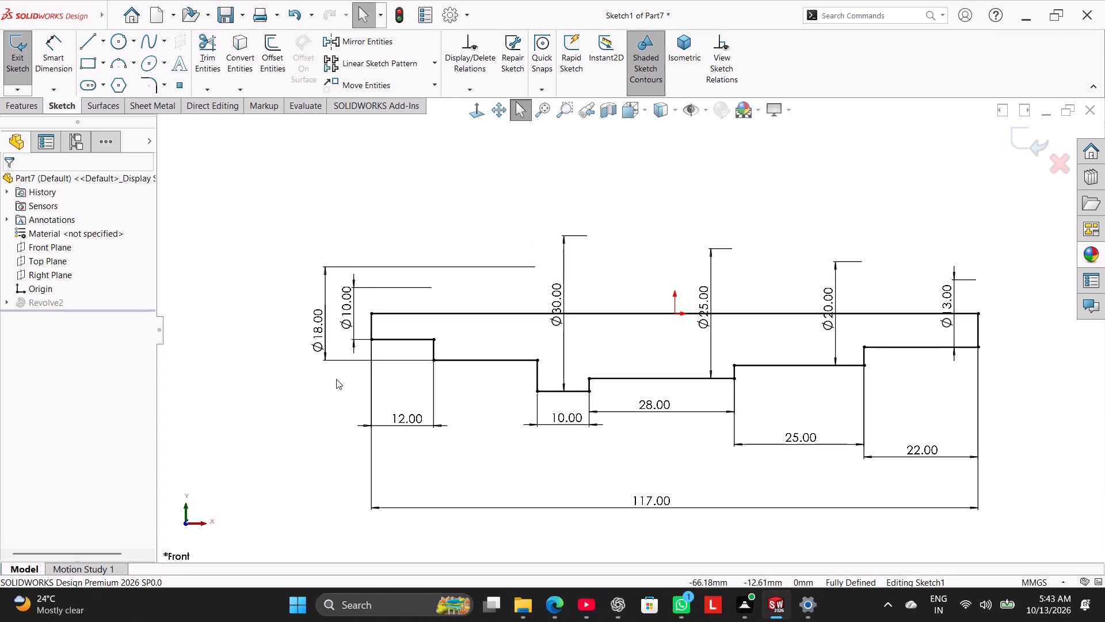
Set the diameter of the 10 mm long collar to 25 mm, undoing and redoing the change once.
double_click(563, 315)
text(25)
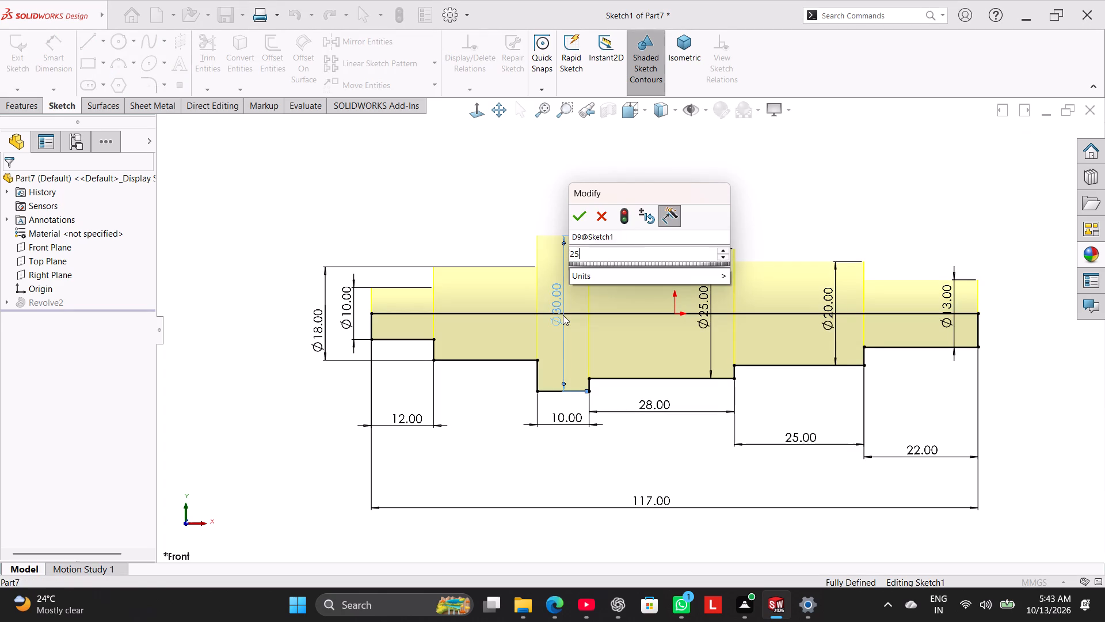
key(Return)
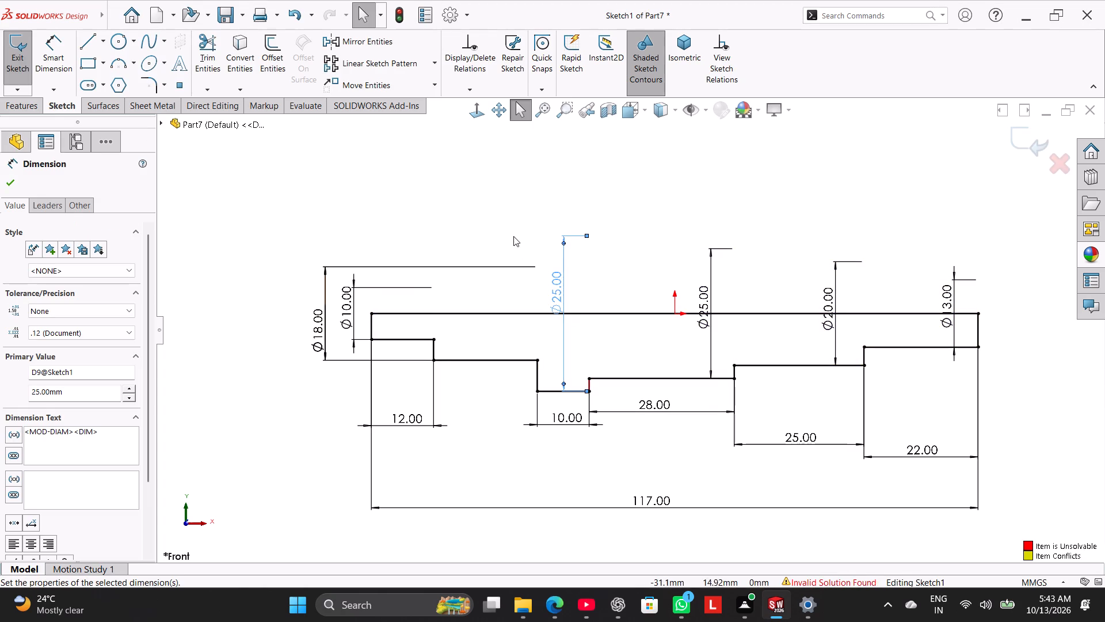
click(512, 232)
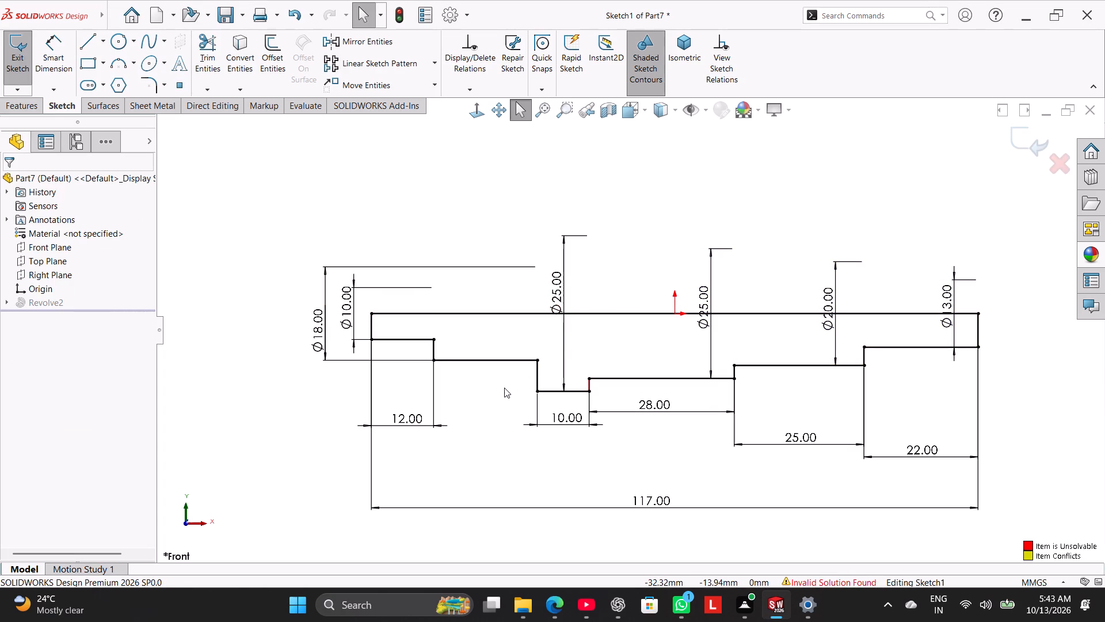
key(ctrl+z)
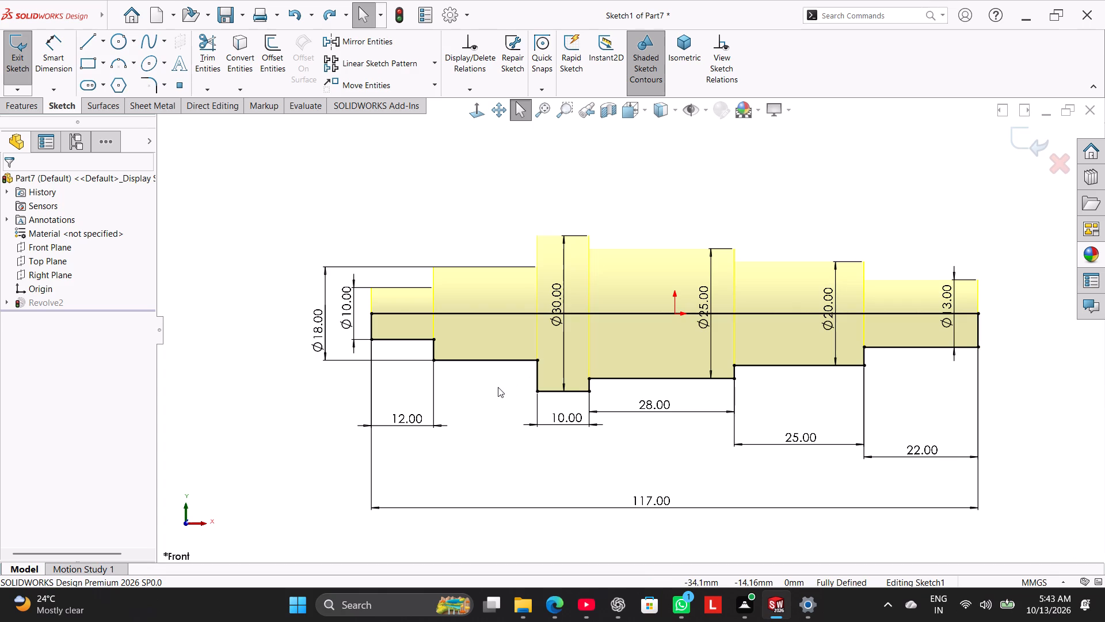
key(ctrl+y)
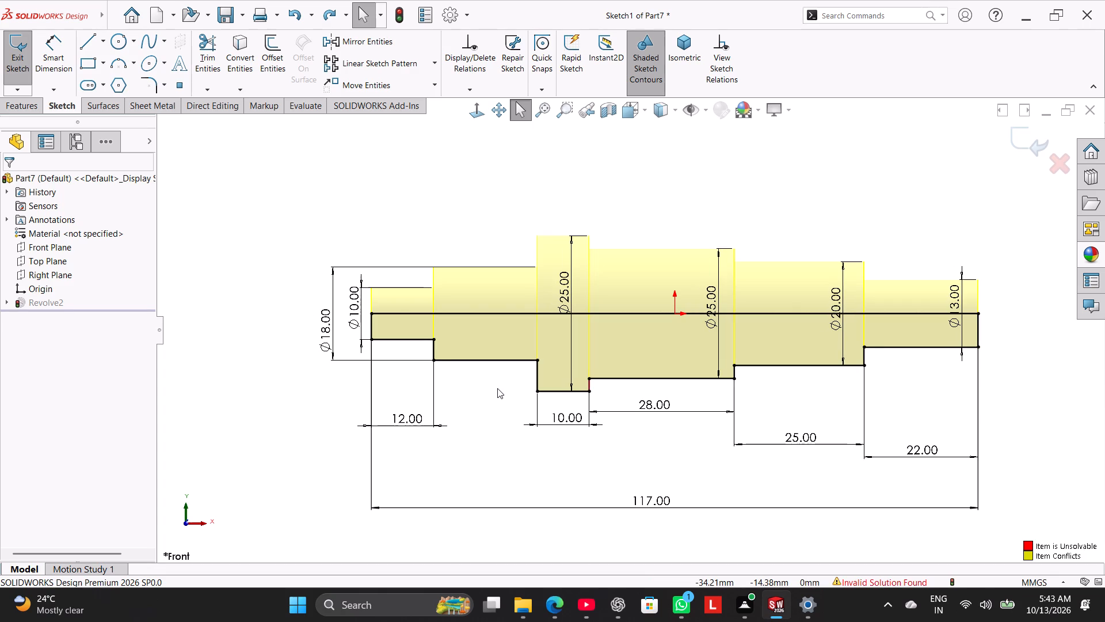
click(471, 213)
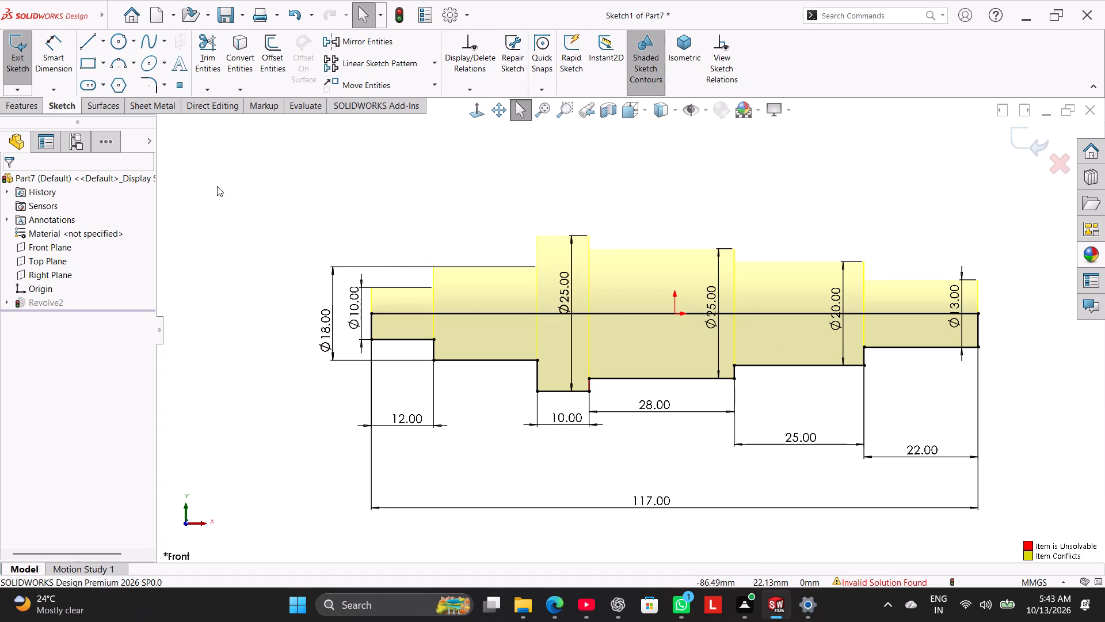
Exit the sketch, continuing the rebuild despite the sketch error, and dismiss the error report.
click(13, 65)
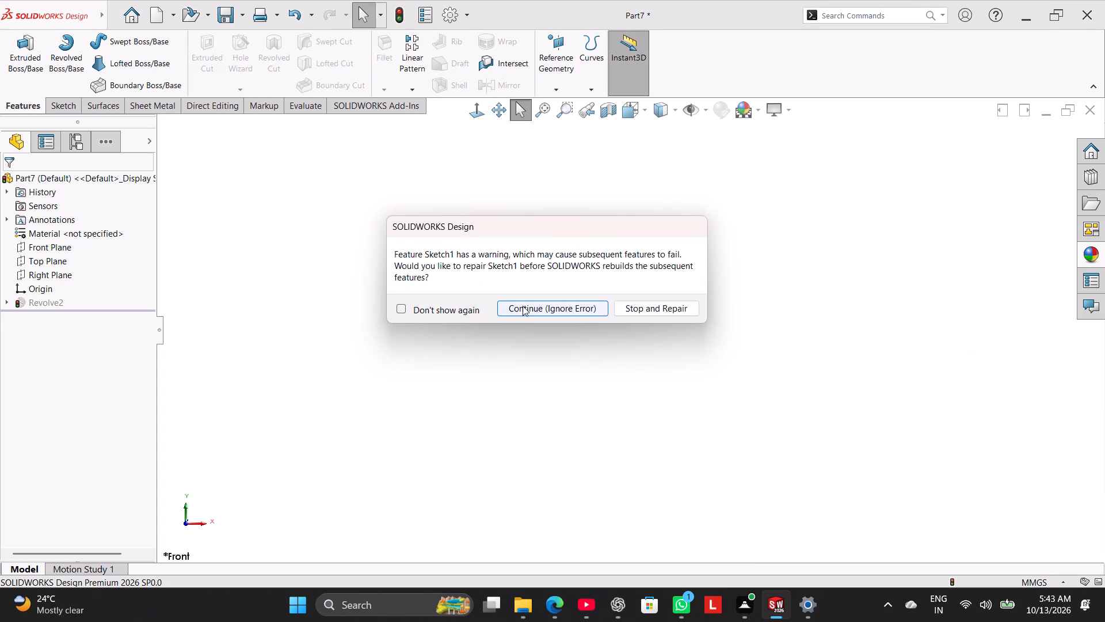
click(527, 306)
click(424, 119)
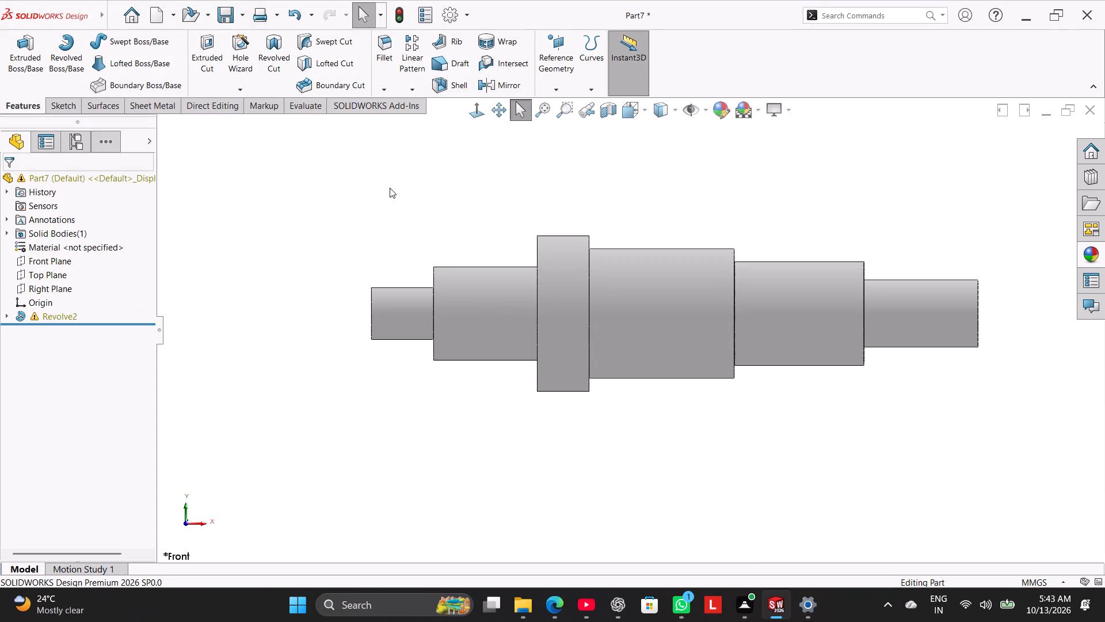
click(390, 188)
Delete the revolve feature while keeping its sketch, and dismiss the error report.
right_click(55, 313)
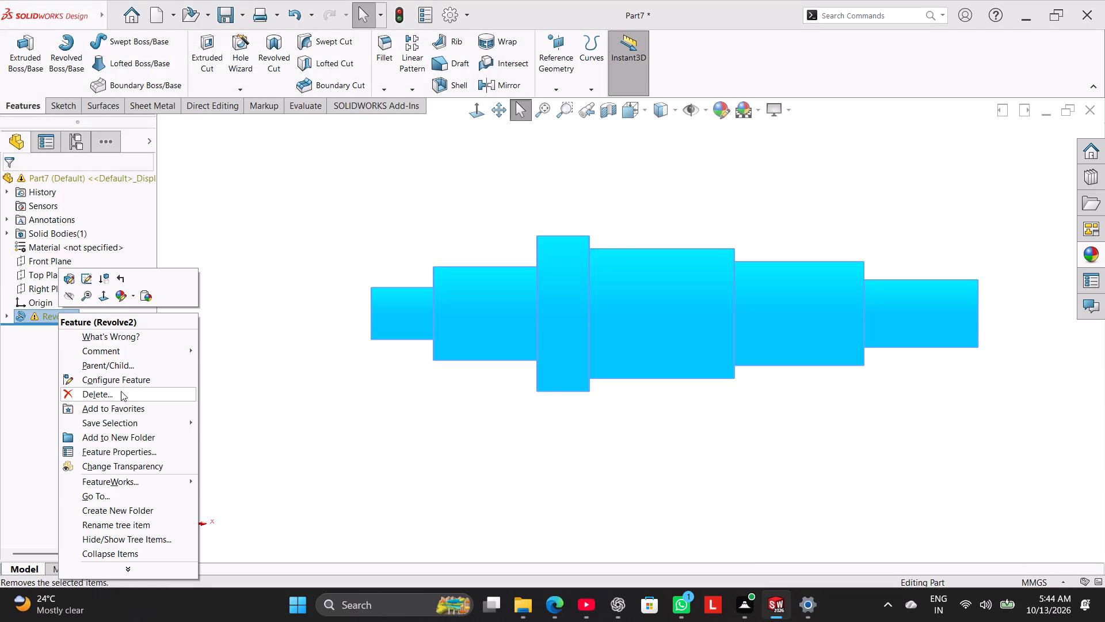
click(121, 391)
click(622, 222)
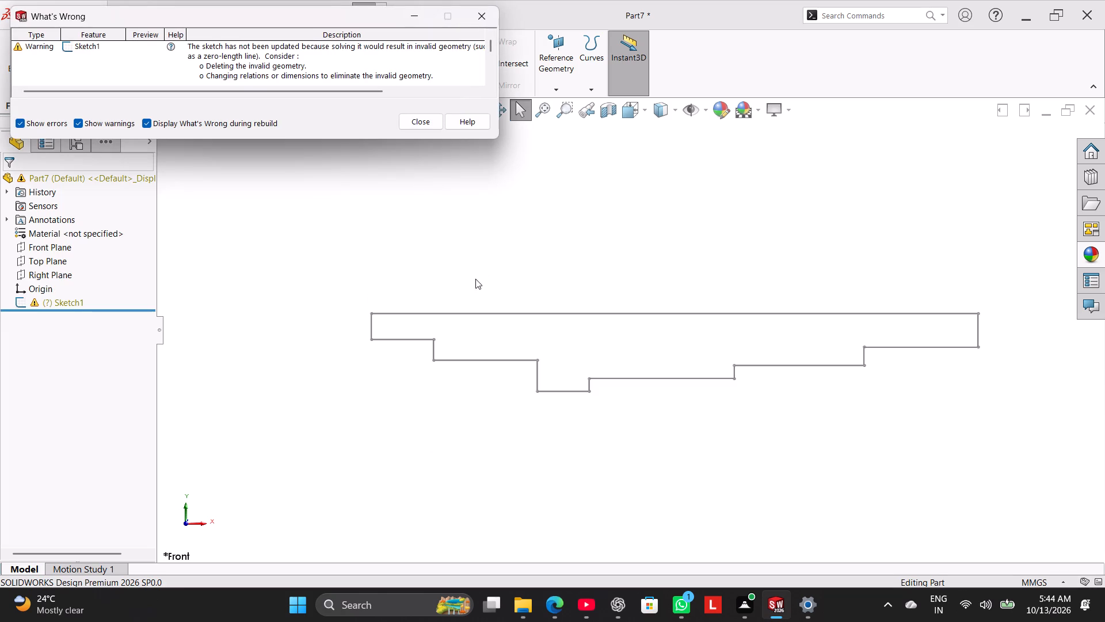
click(418, 127)
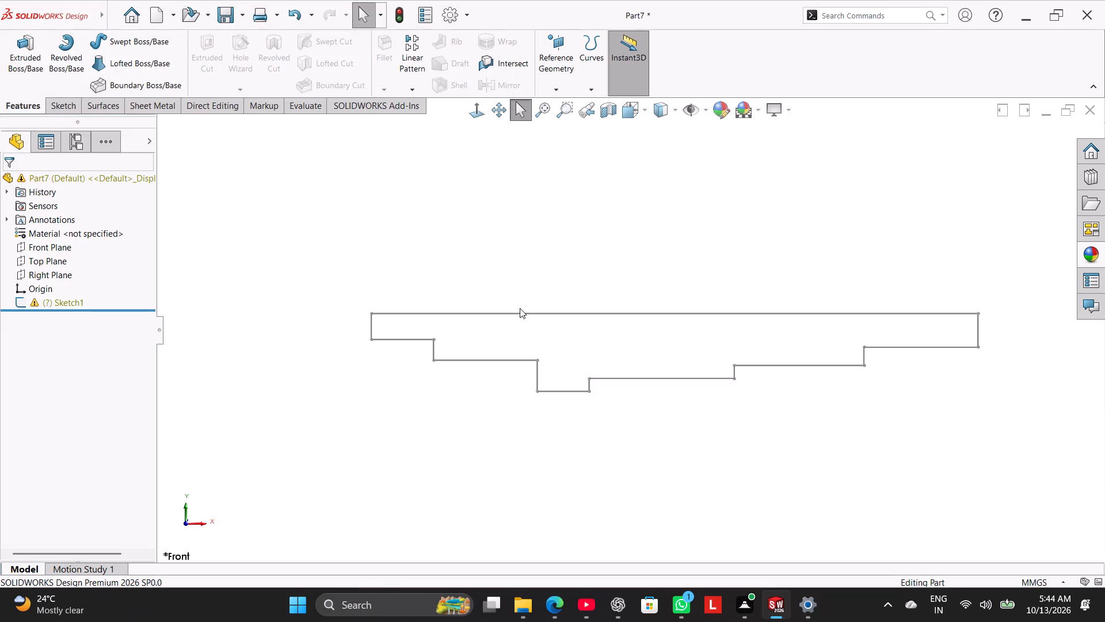
Reopen the profile sketch and convert the long axis line through the origin to construction geometry.
right_click(523, 312)
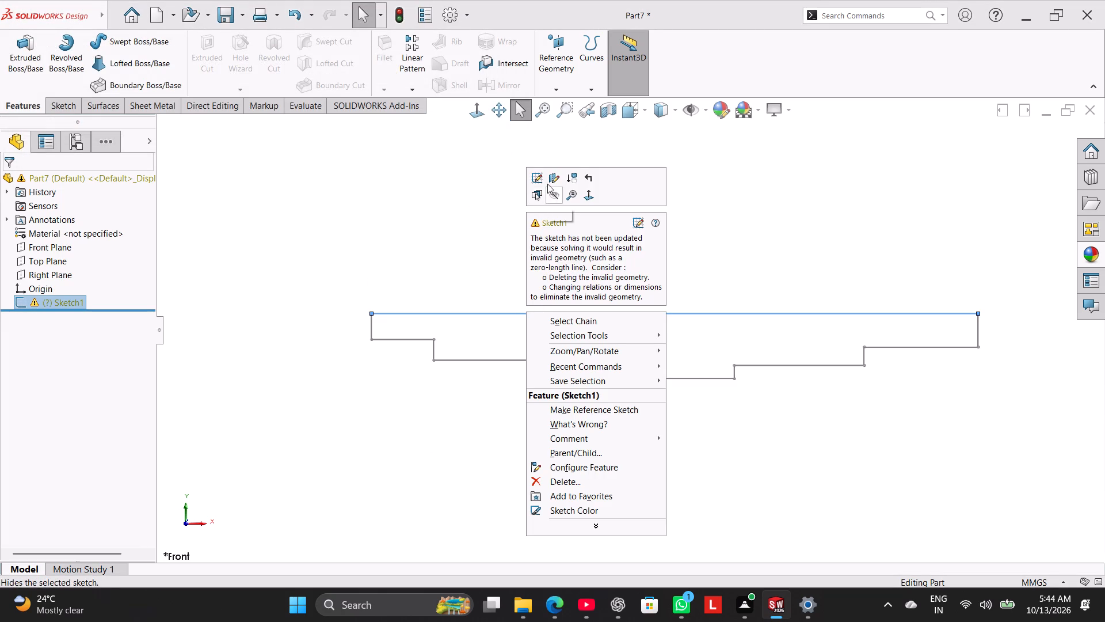
click(538, 178)
right_click(555, 298)
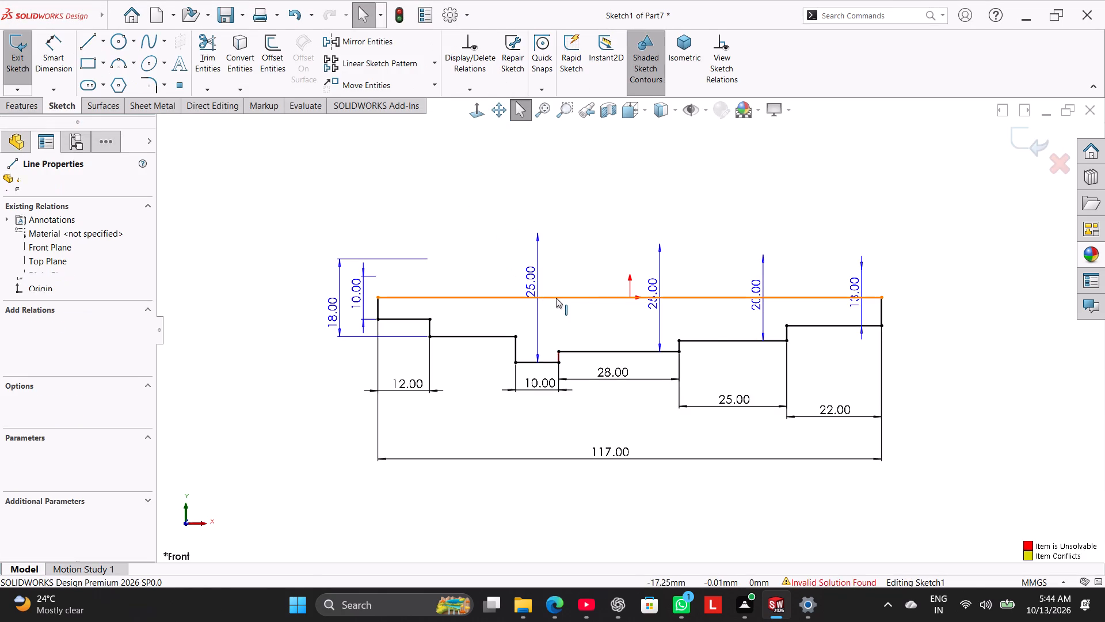
click(585, 280)
click(490, 219)
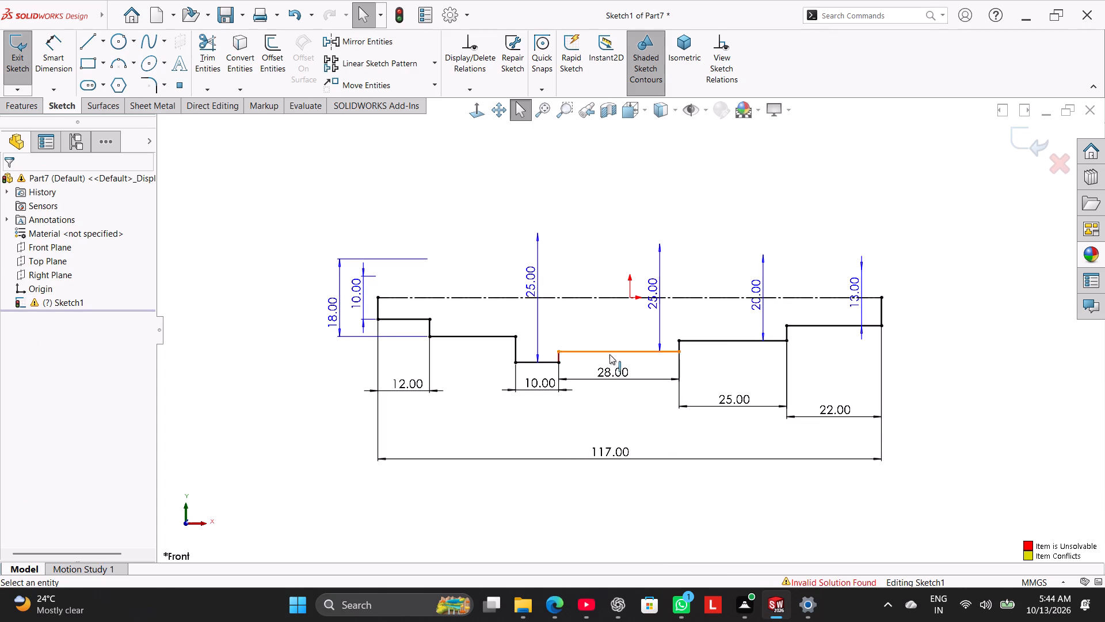
Check the step edge beside the 10 mm long collar and set the 28 mm long segment's diameter to 20 mm.
scroll(583, 335, down, 7)
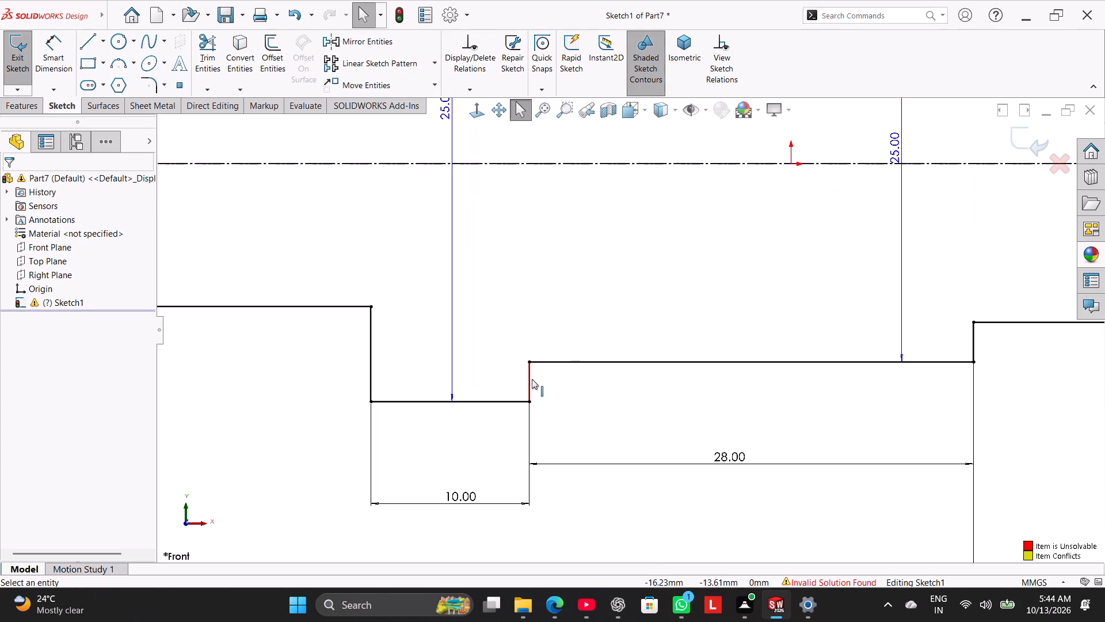
click(529, 378)
click(557, 389)
scroll(562, 386, up, 5)
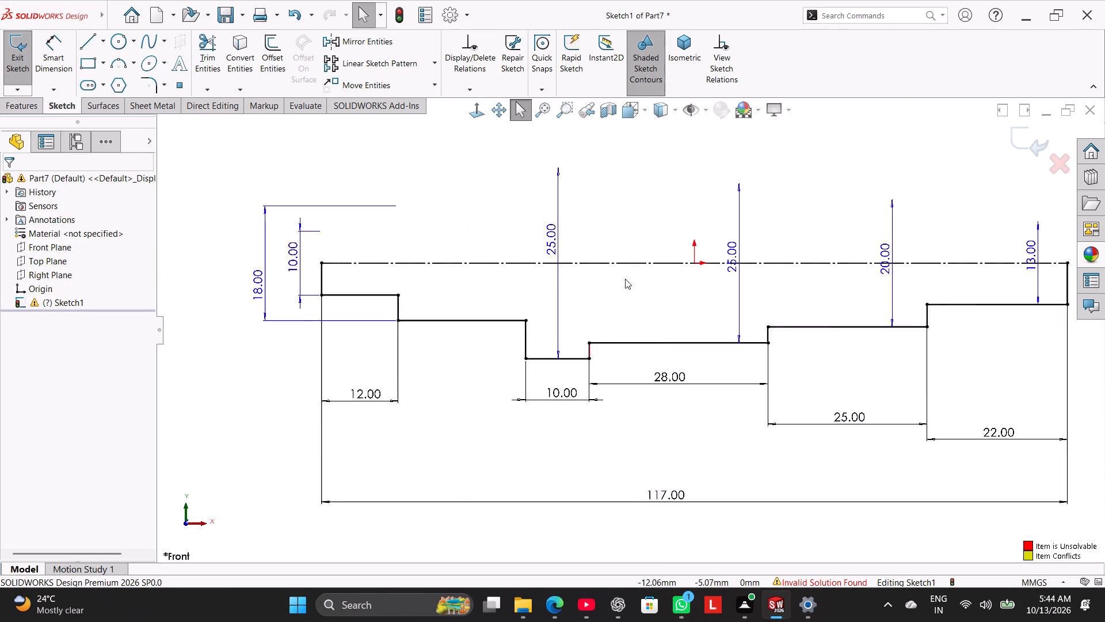
scroll(625, 279, up, 1)
double_click(714, 276)
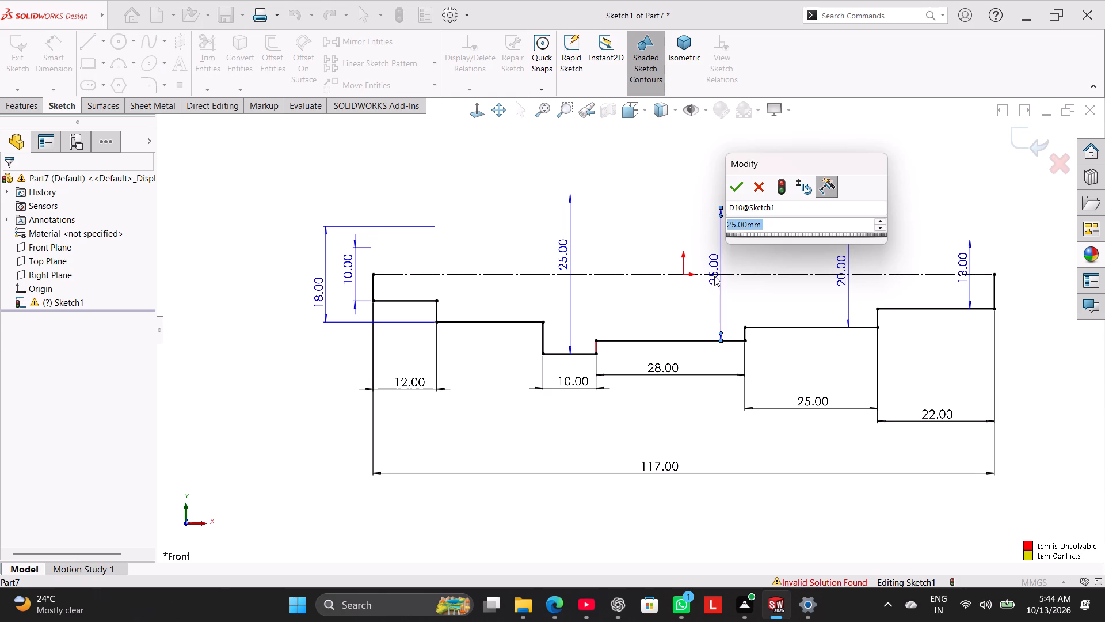
text(20)
key(Return)
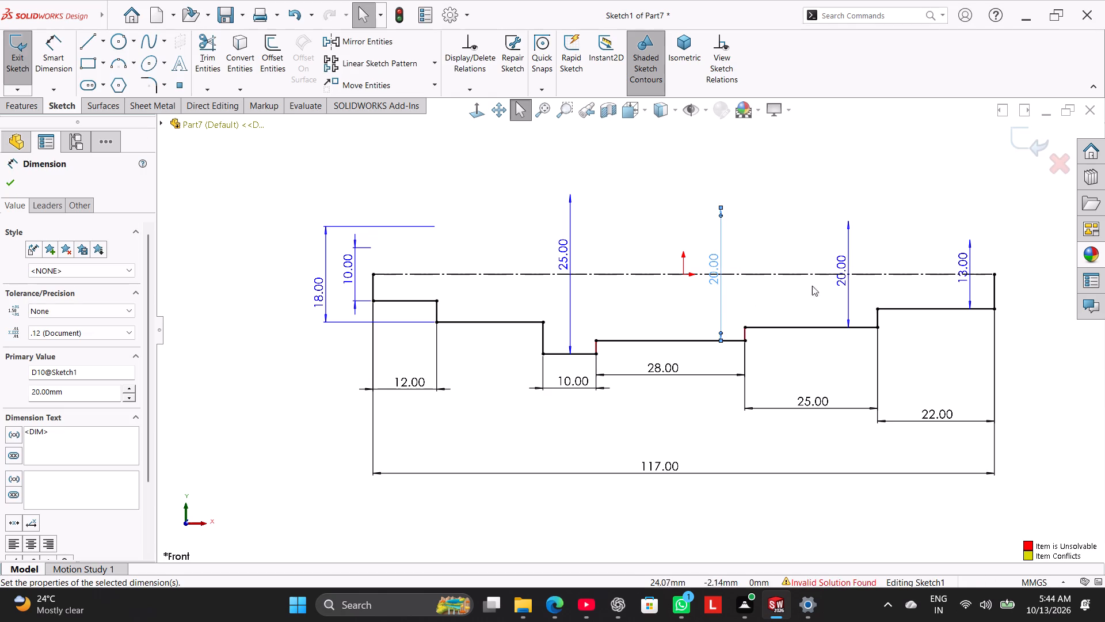
Set the diameter of the 25 mm long segment to 15 mm.
double_click(838, 272)
text(15)
key(Return)
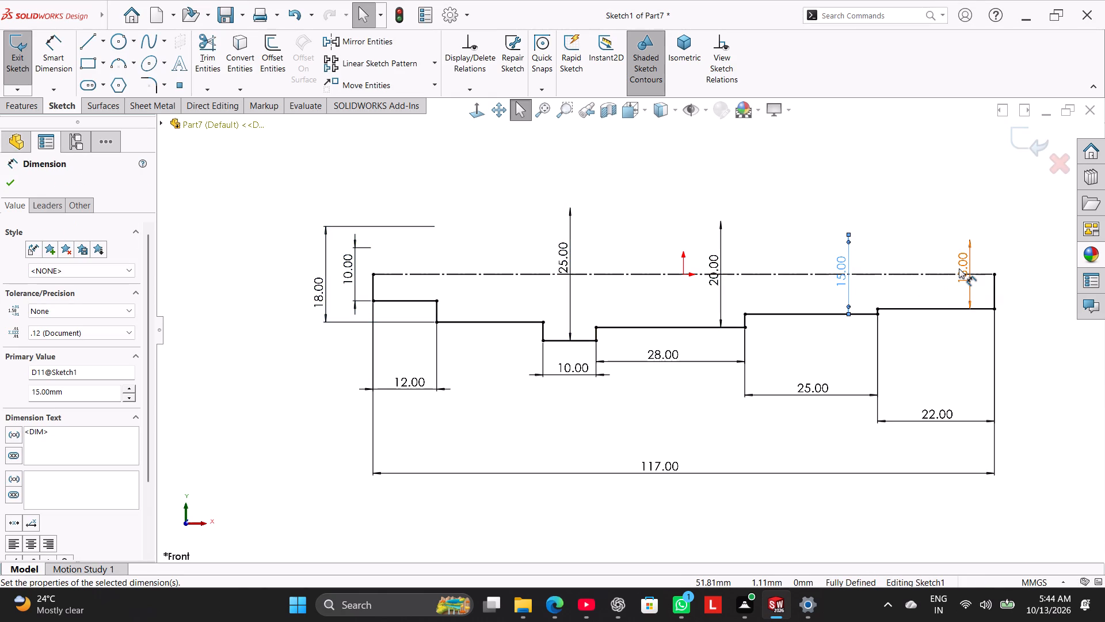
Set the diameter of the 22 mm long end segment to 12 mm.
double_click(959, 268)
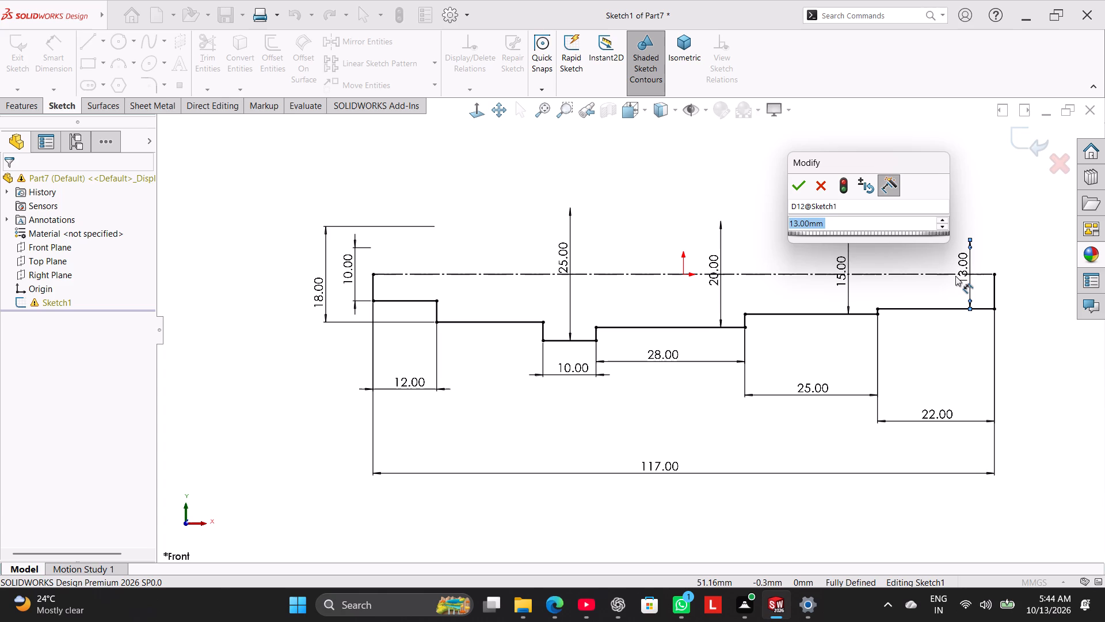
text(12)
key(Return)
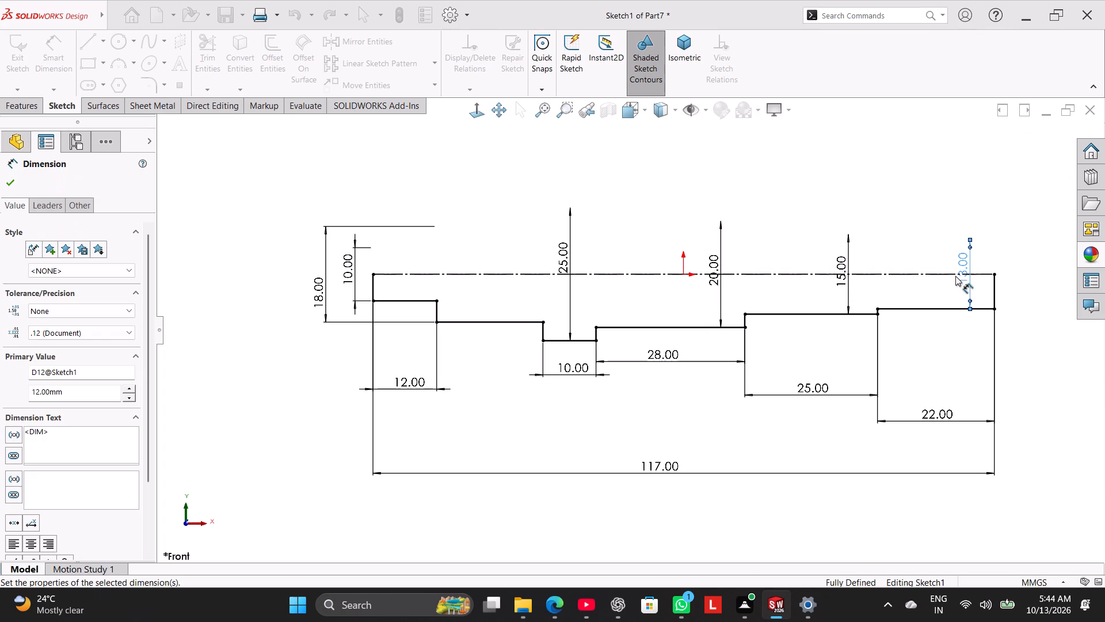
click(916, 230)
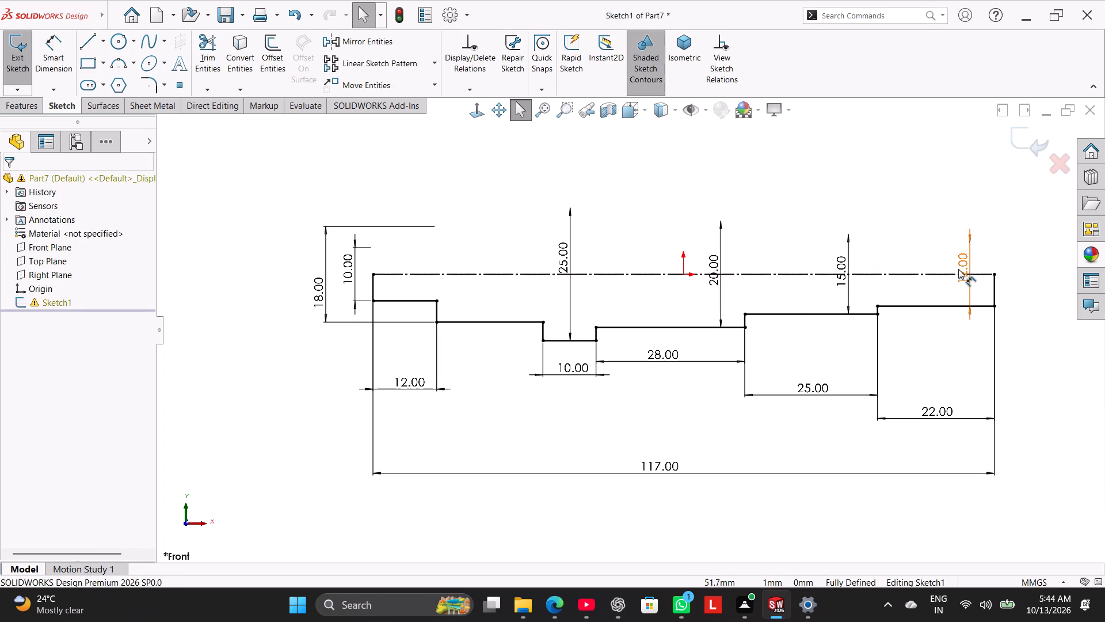
Set the diameter of the 22 mm long end segment to 11 mm.
double_click(960, 270)
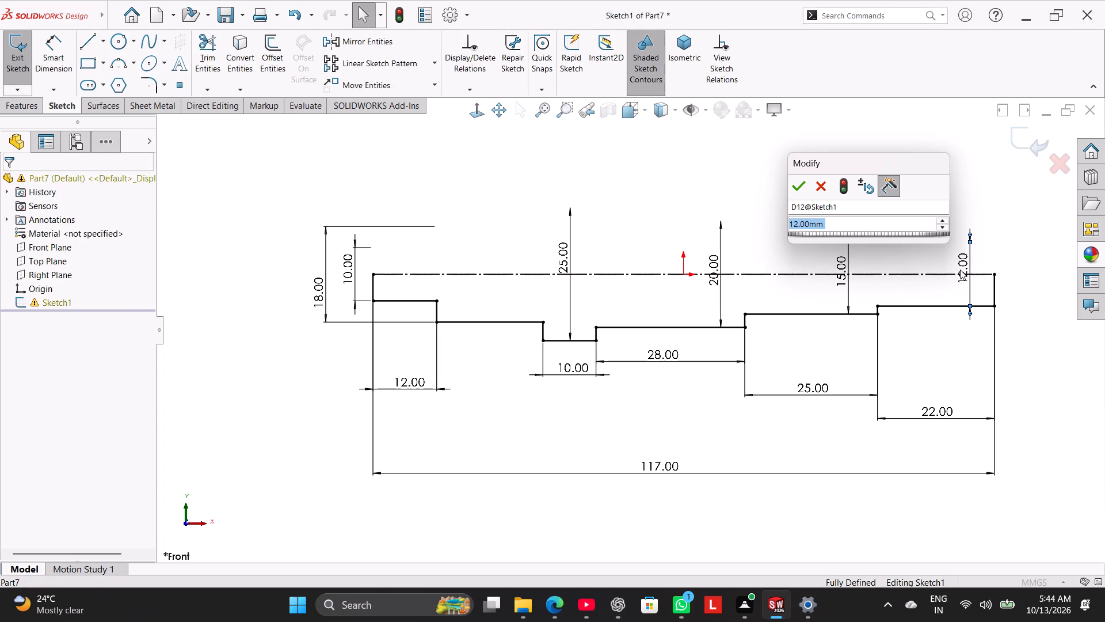
text(11)
key(Return)
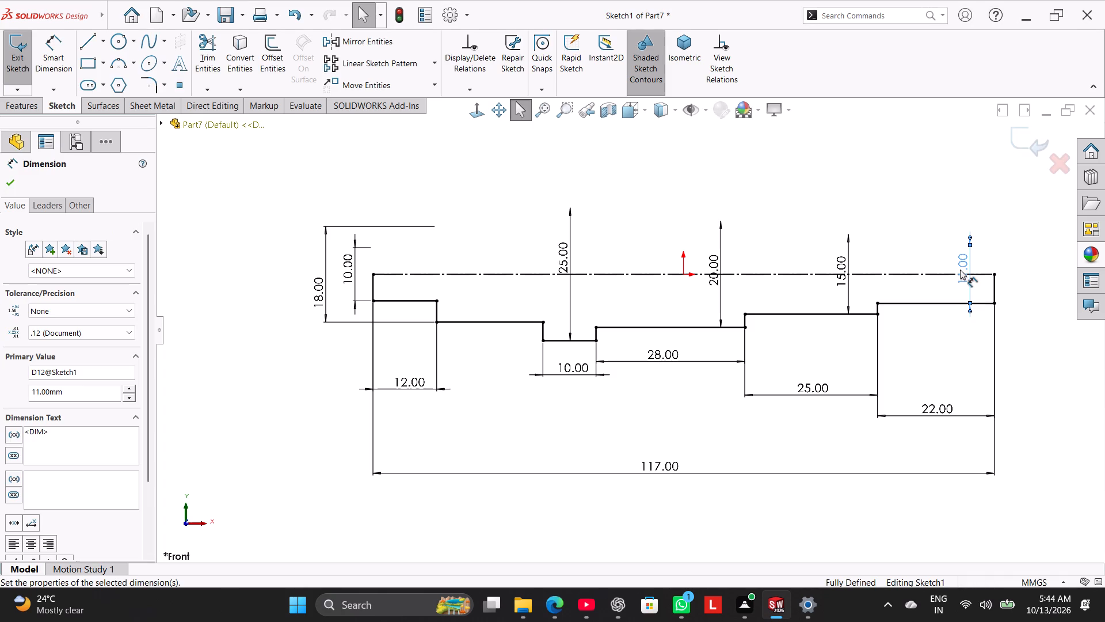
click(905, 200)
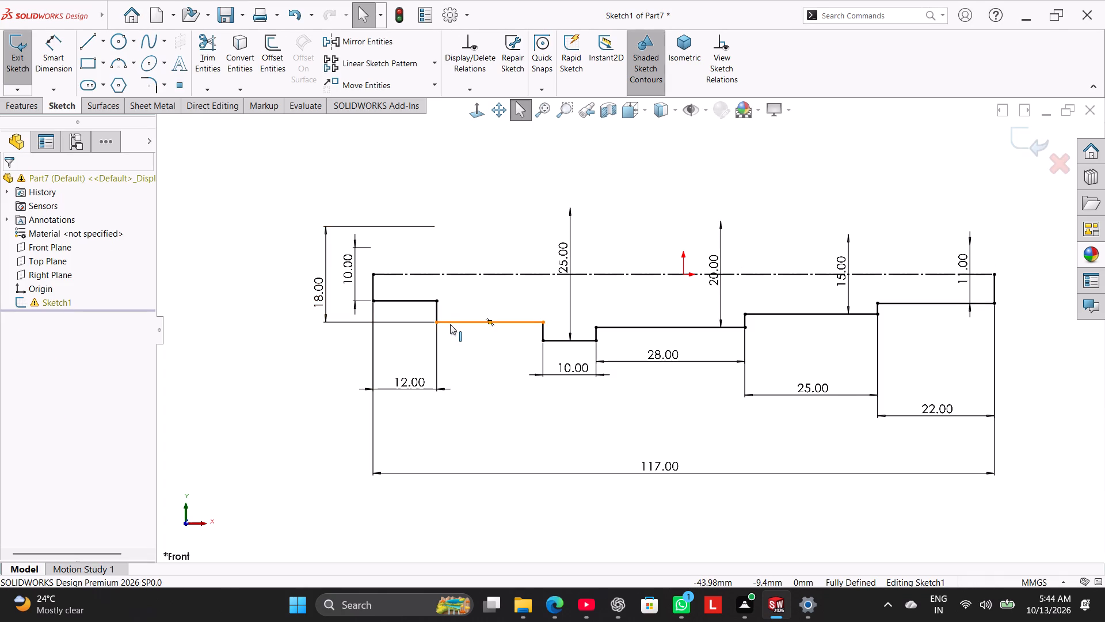
Set the diameter of the segment between the 12 mm long end segment and the 10 mm long collar to 16 mm.
double_click(317, 291)
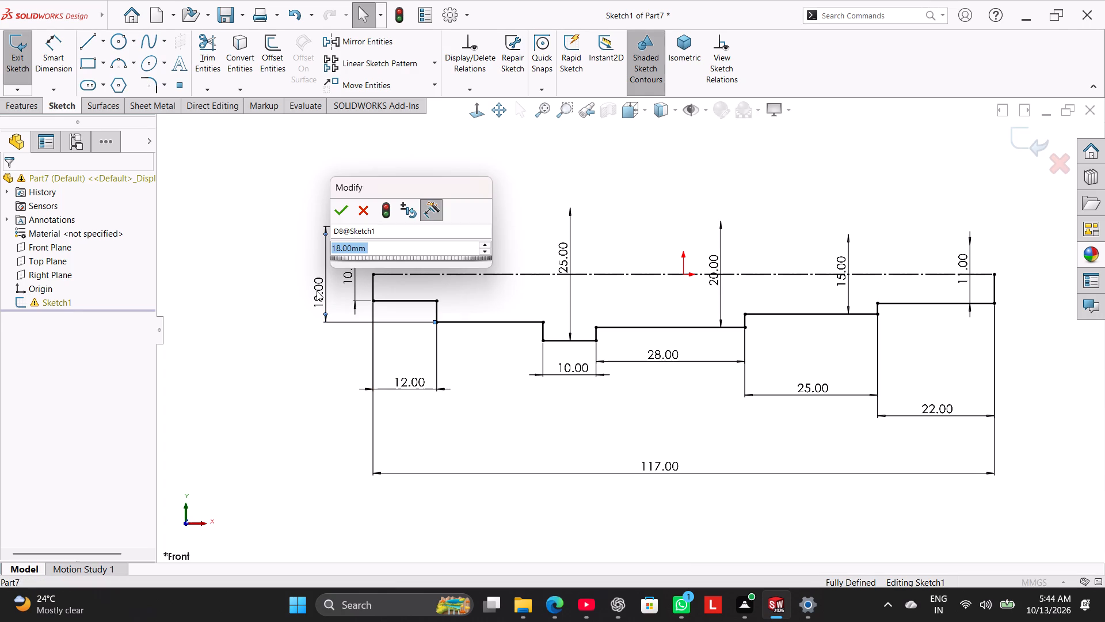
text(16)
key(Return)
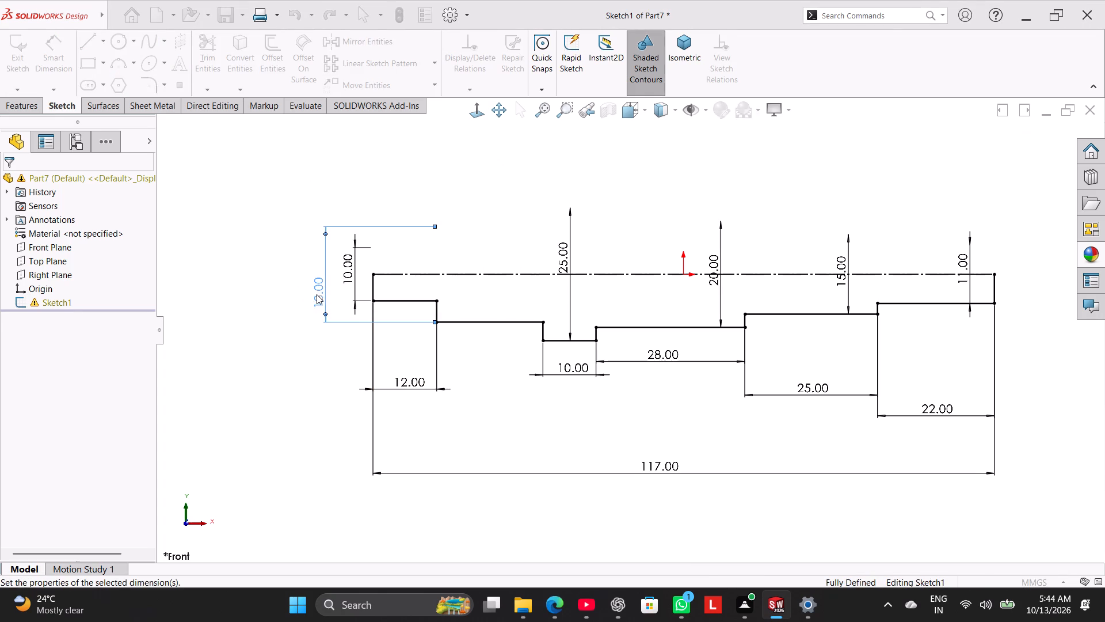
click(308, 346)
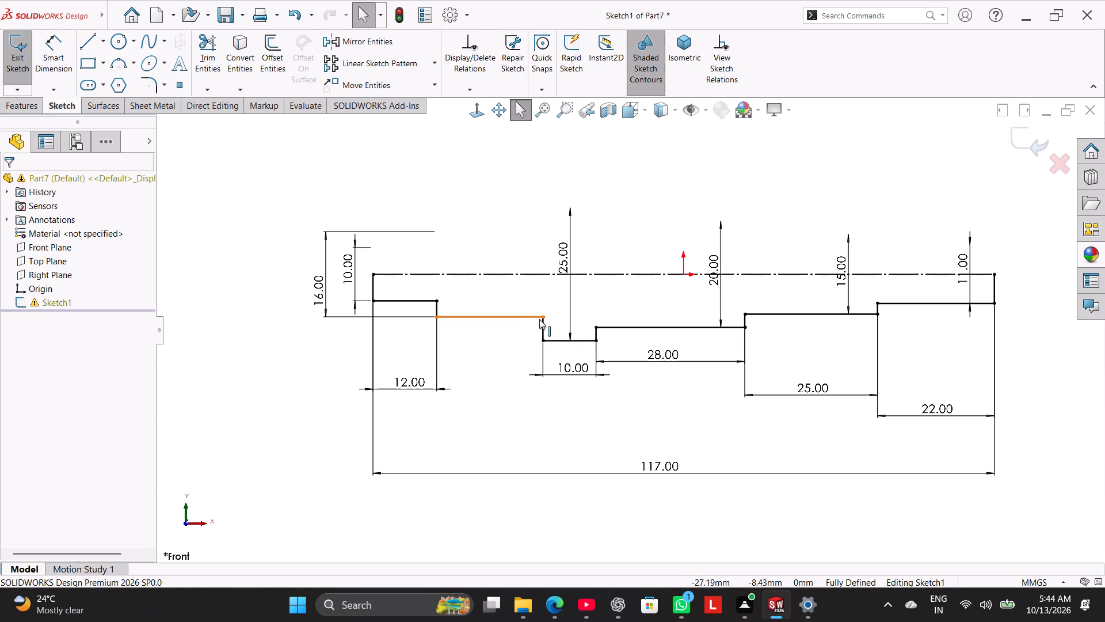
Open the 10 mm long collar's diameter dimension to check its value.
double_click(569, 266)
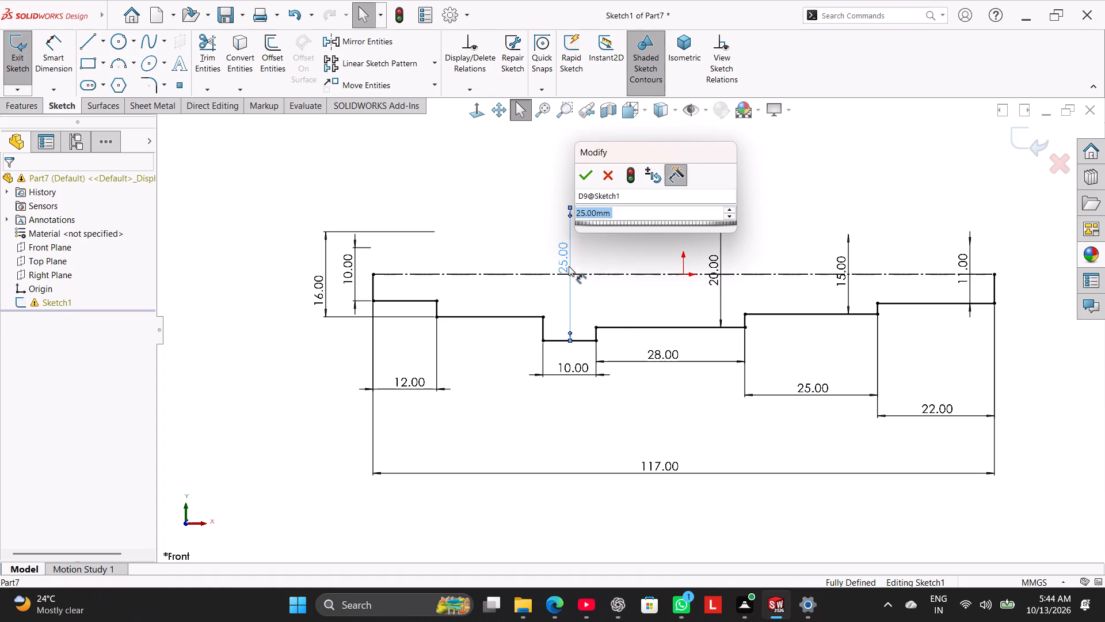
click(515, 238)
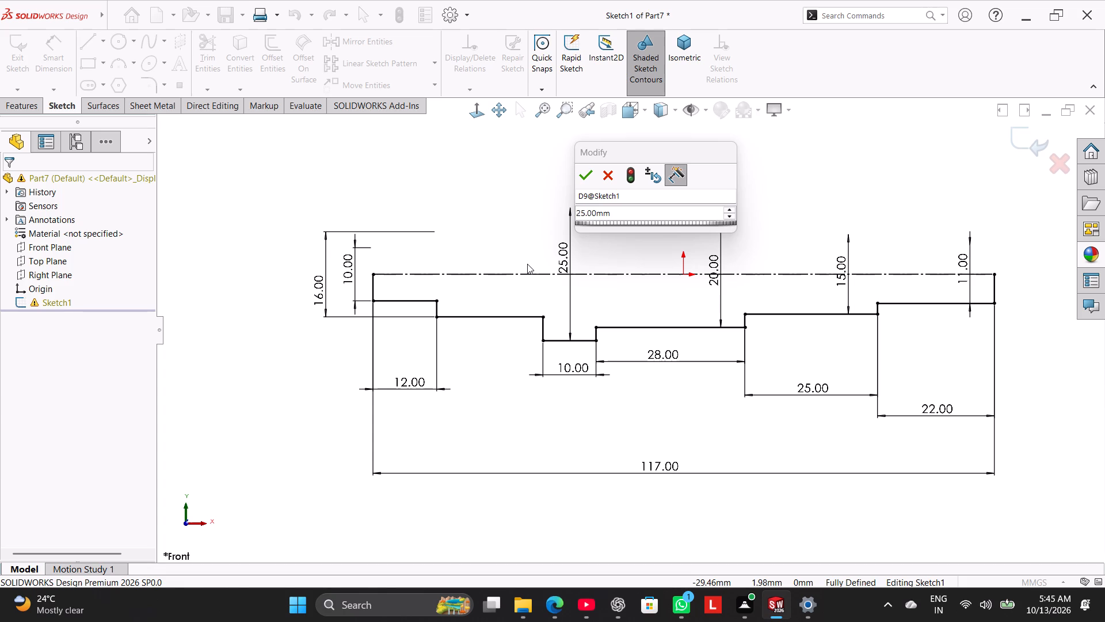
click(577, 181)
click(536, 204)
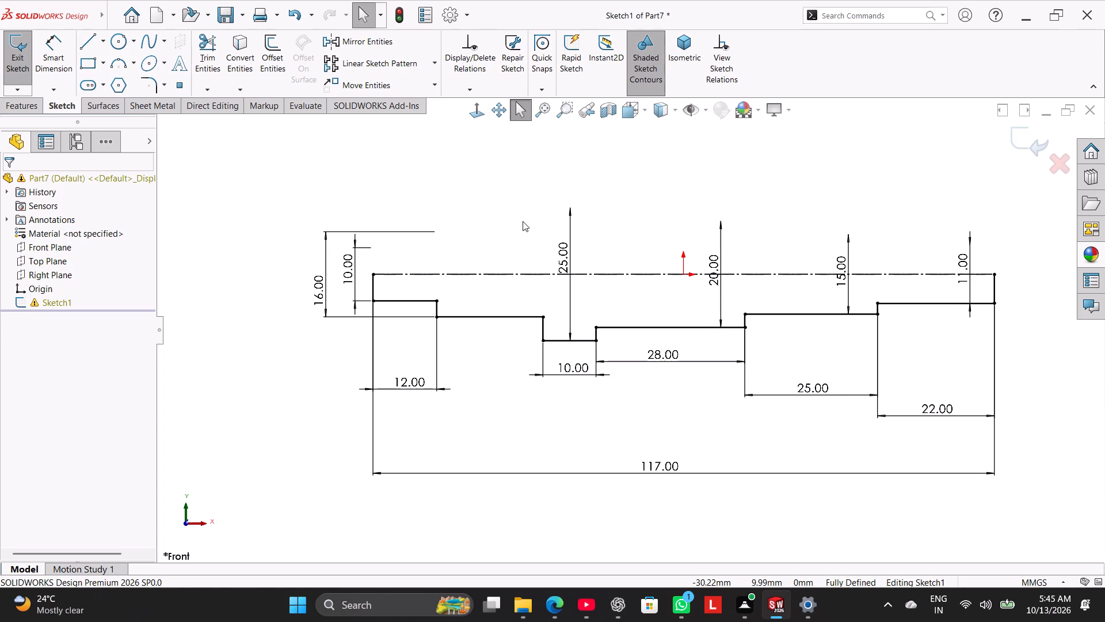
Exit the sketch and revolve the half-profile 360 degrees about its centreline into a solid shaft.
click(26, 69)
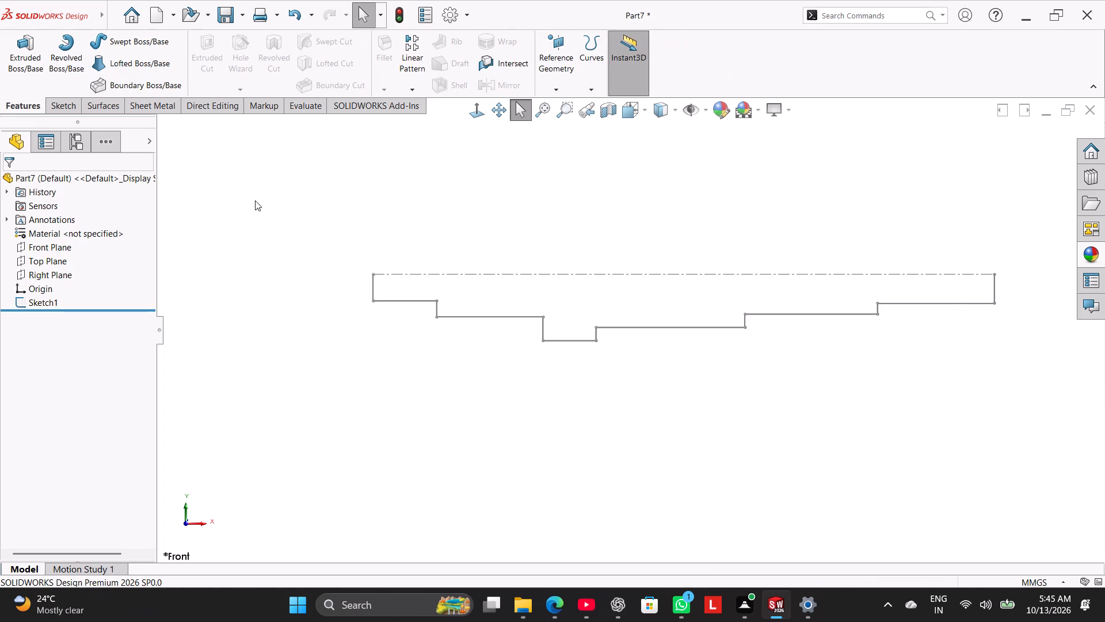
click(70, 64)
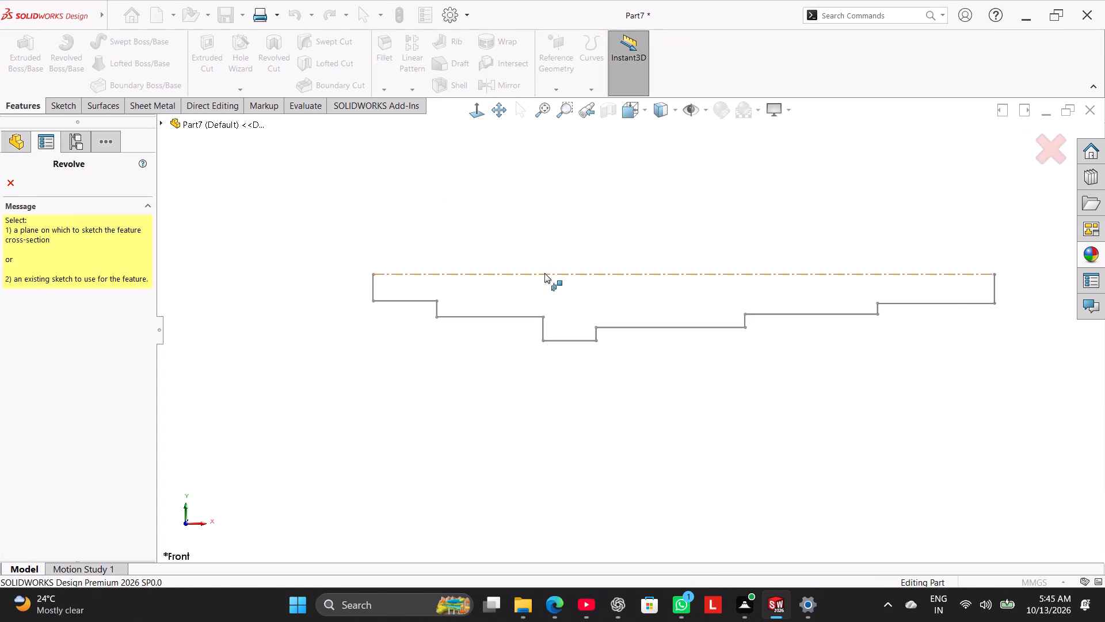
click(547, 275)
click(599, 303)
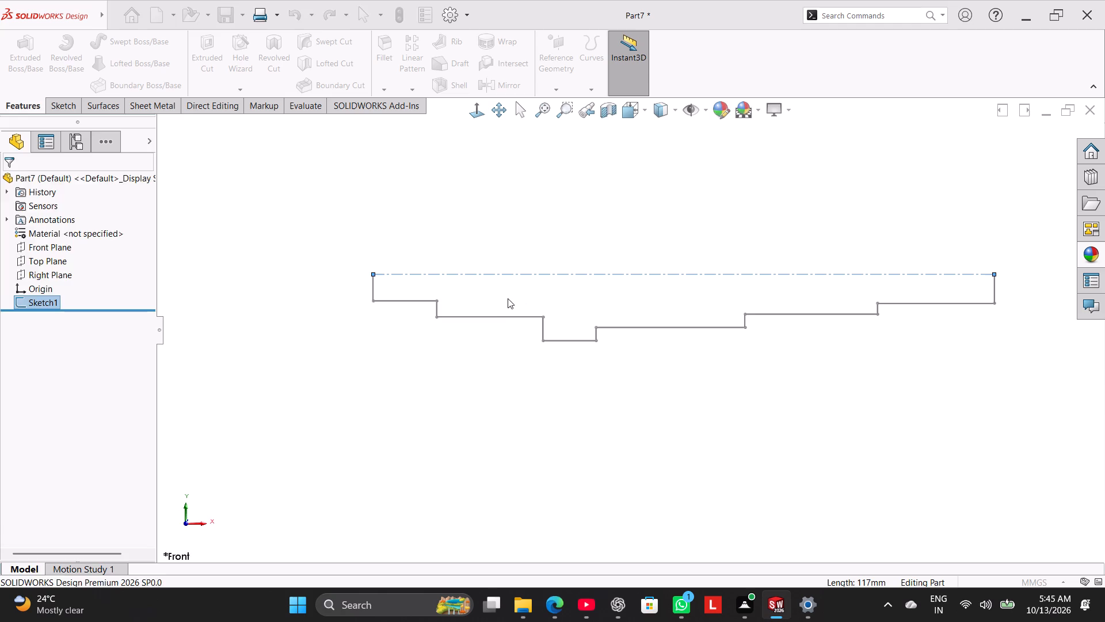
middle_drag(462, 345, 488, 324)
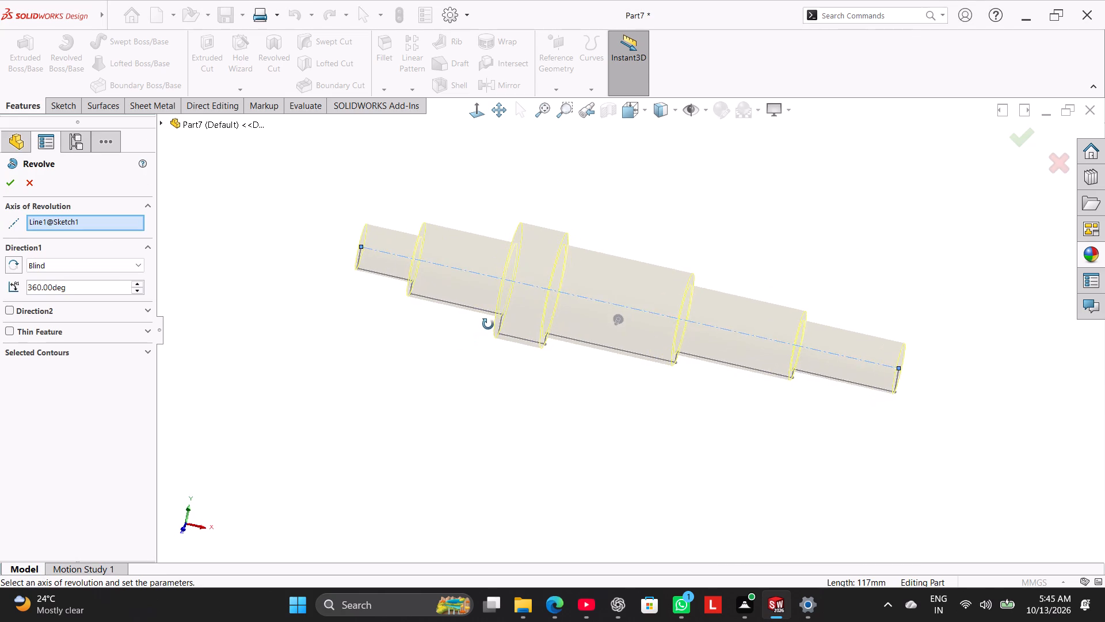
middle_drag(488, 324, 496, 270)
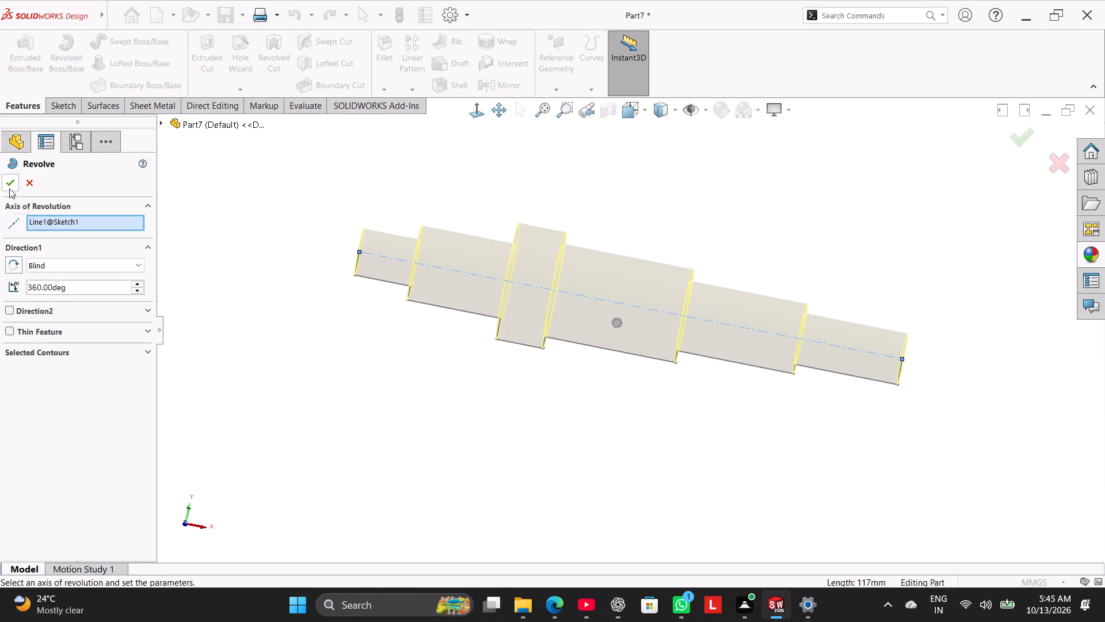
click(9, 188)
click(269, 324)
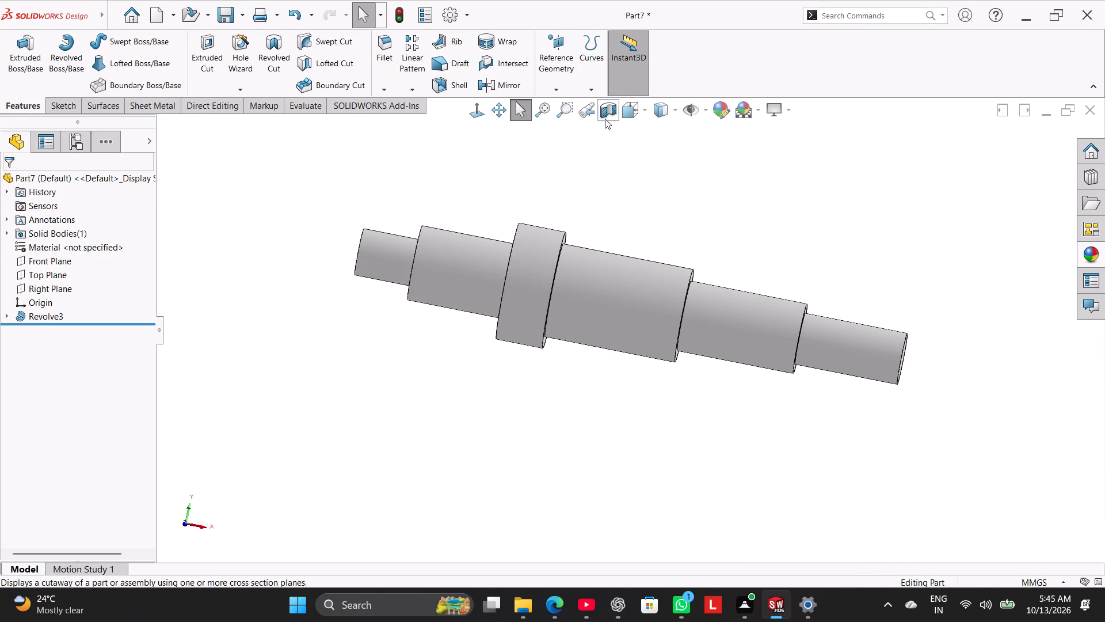
Inspect the shaft's stepped profile in a section view through the Front Plane, facing the cut, and restore the full view.
click(609, 113)
click(483, 115)
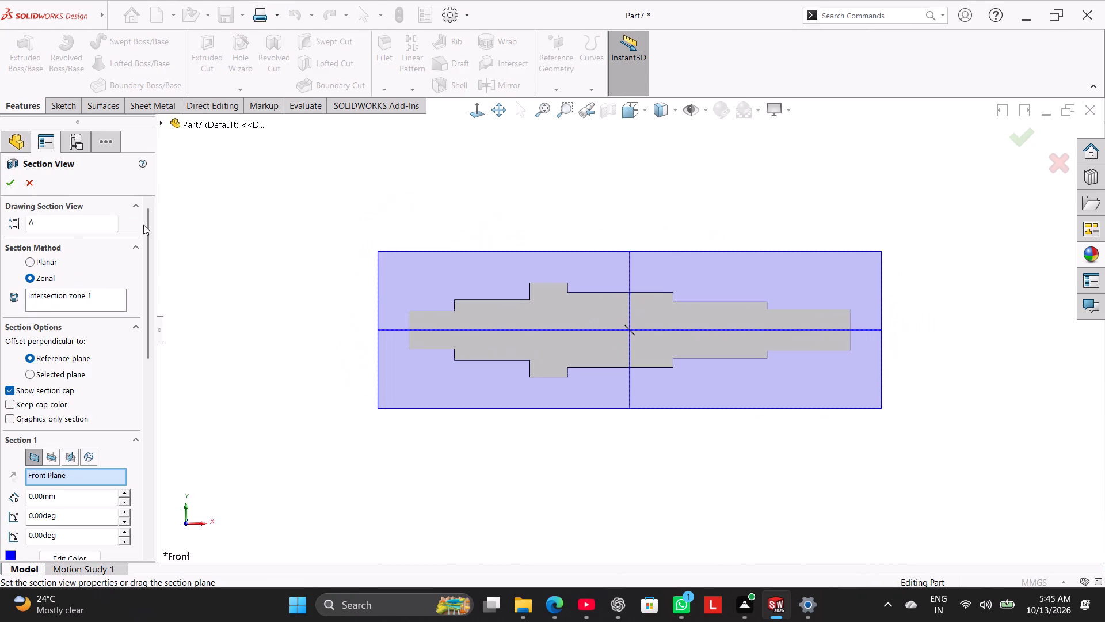
click(10, 185)
click(258, 330)
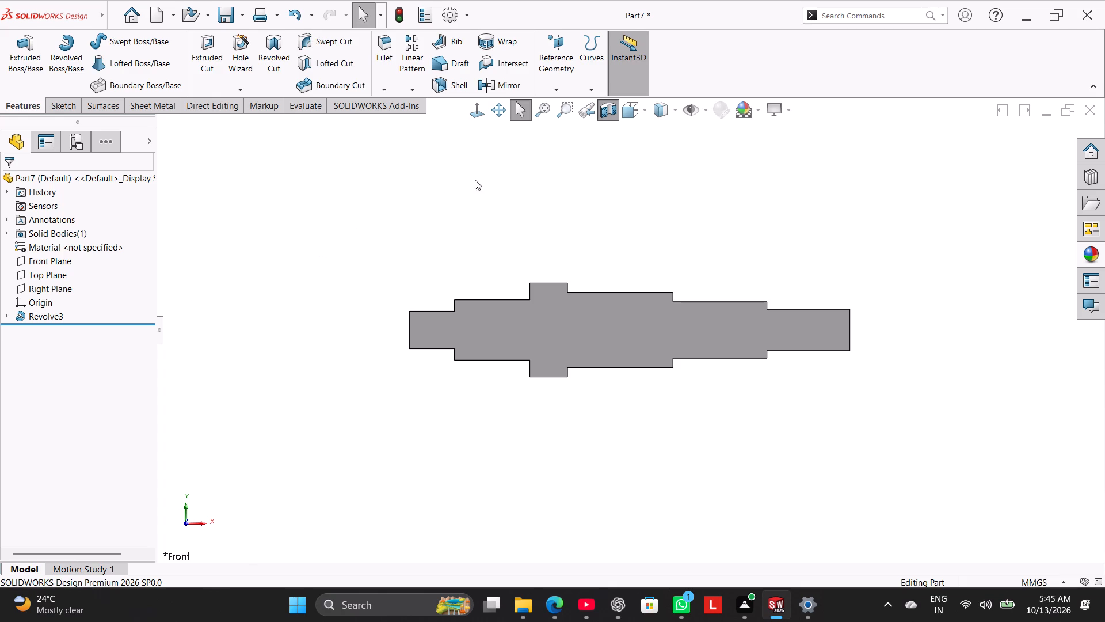
click(601, 108)
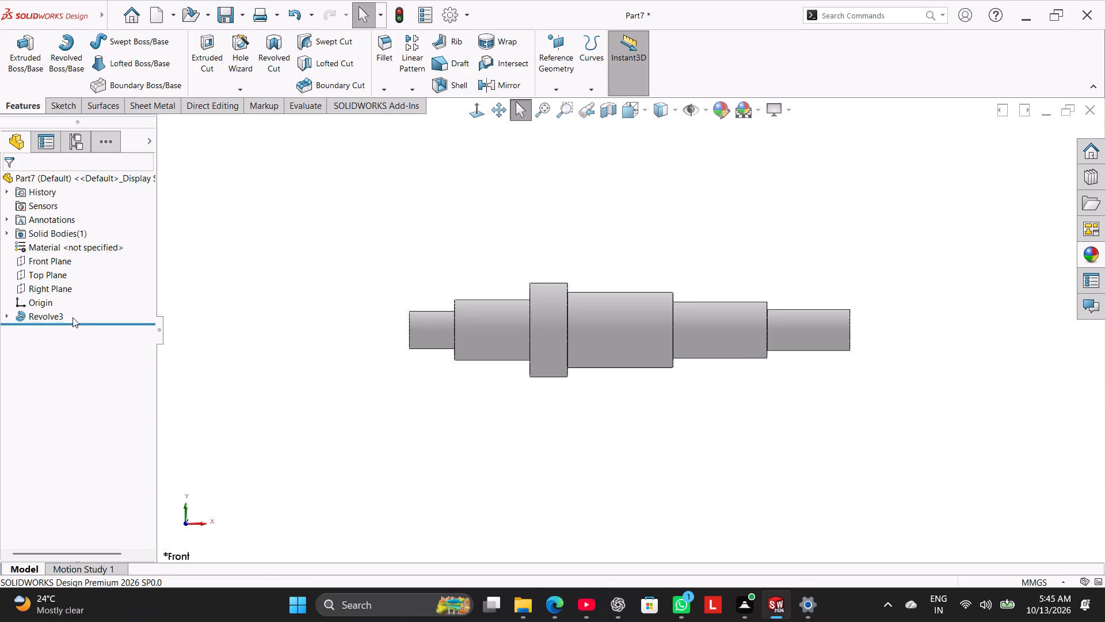
Reopen the revolve's sketch to review the shaft's length and diameter dimensions, and exit it.
right_click(61, 316)
click(97, 280)
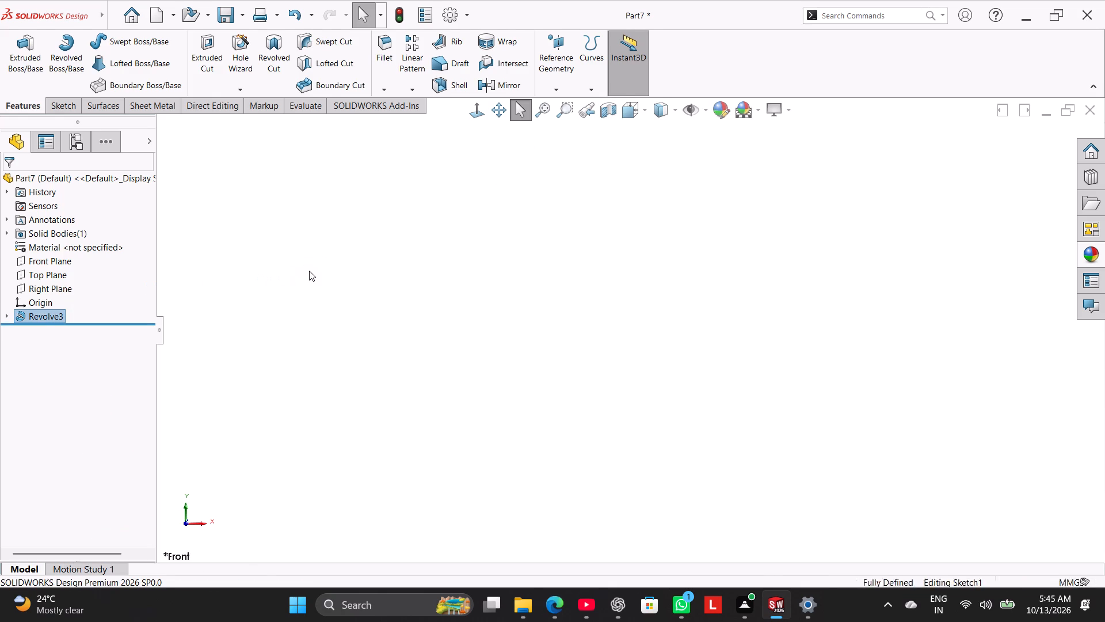
click(295, 294)
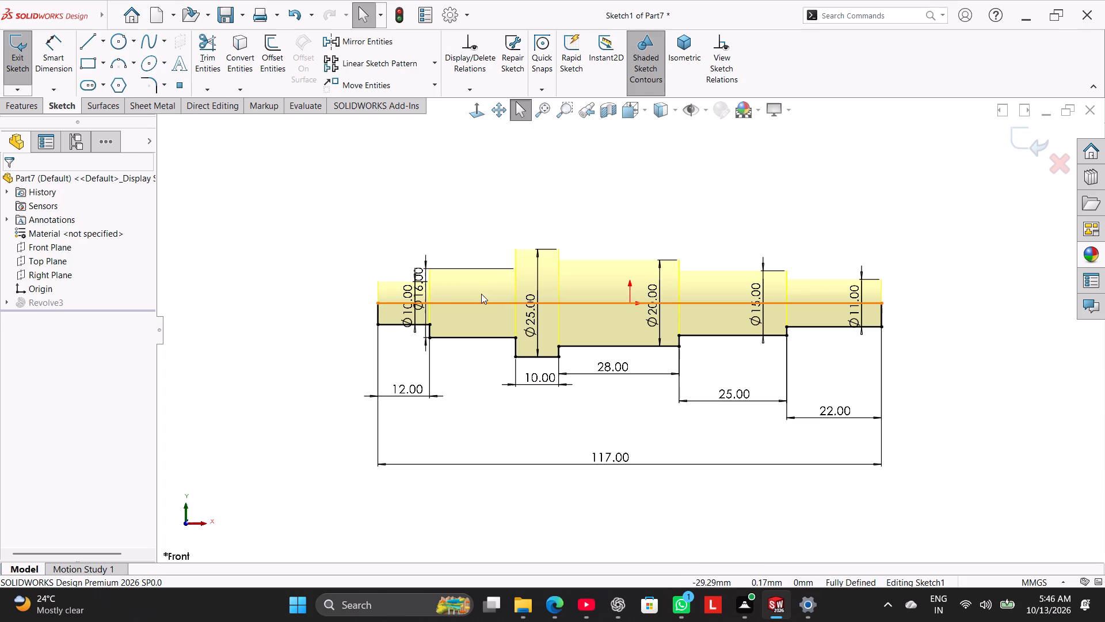
click(5, 68)
Chamfer the outer edges at both ends of the shaft with a 2 mm distance and 45 degree angle.
right_drag(313, 240, 383, 175)
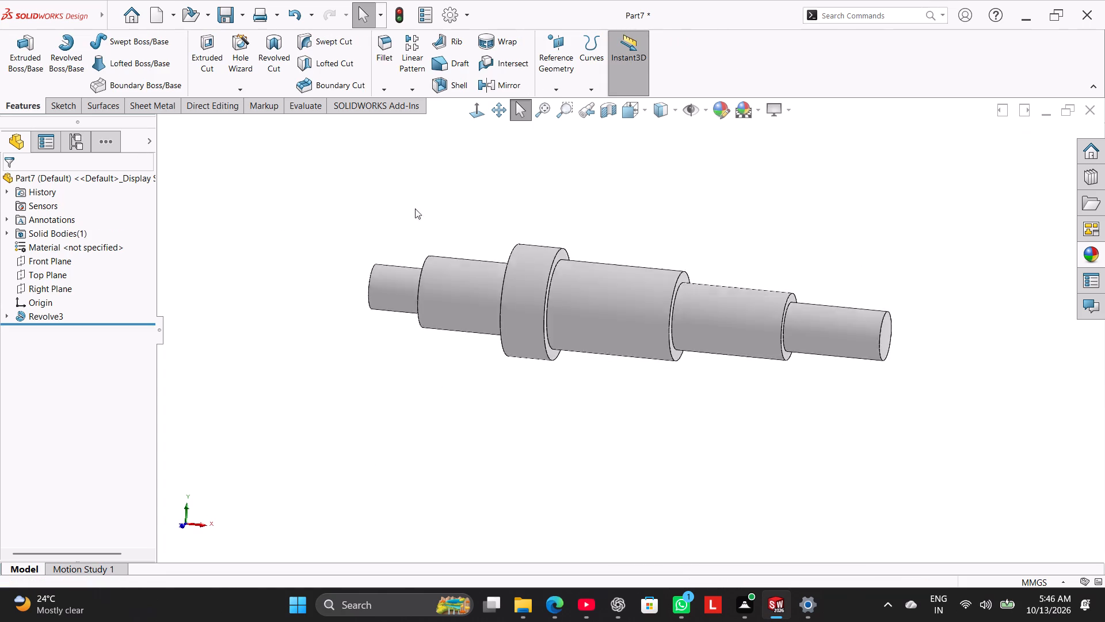
click(393, 89)
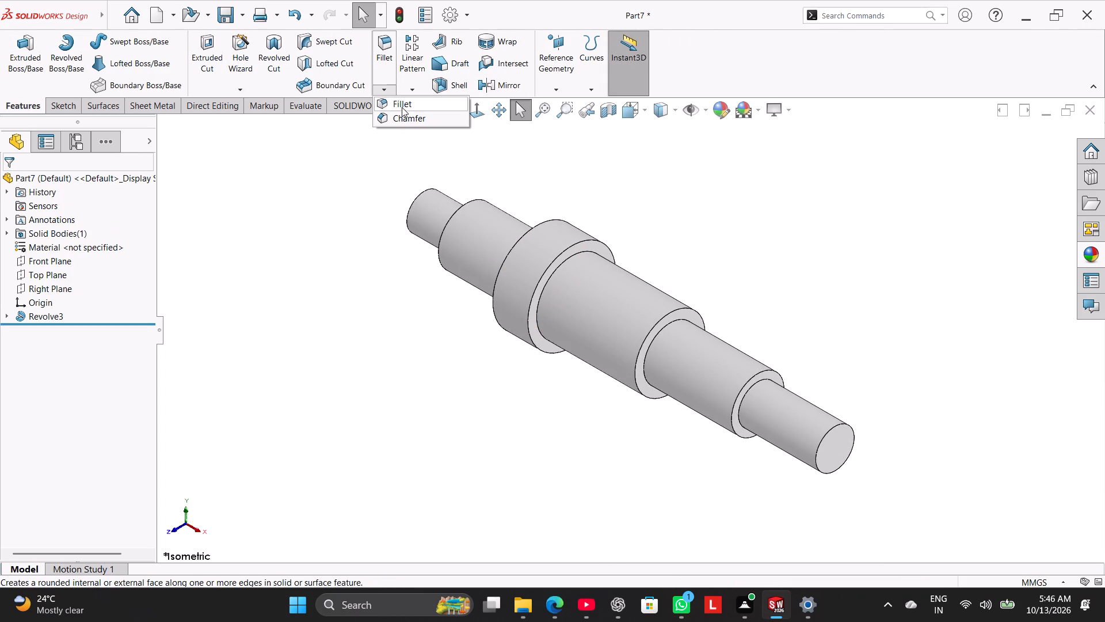
click(408, 115)
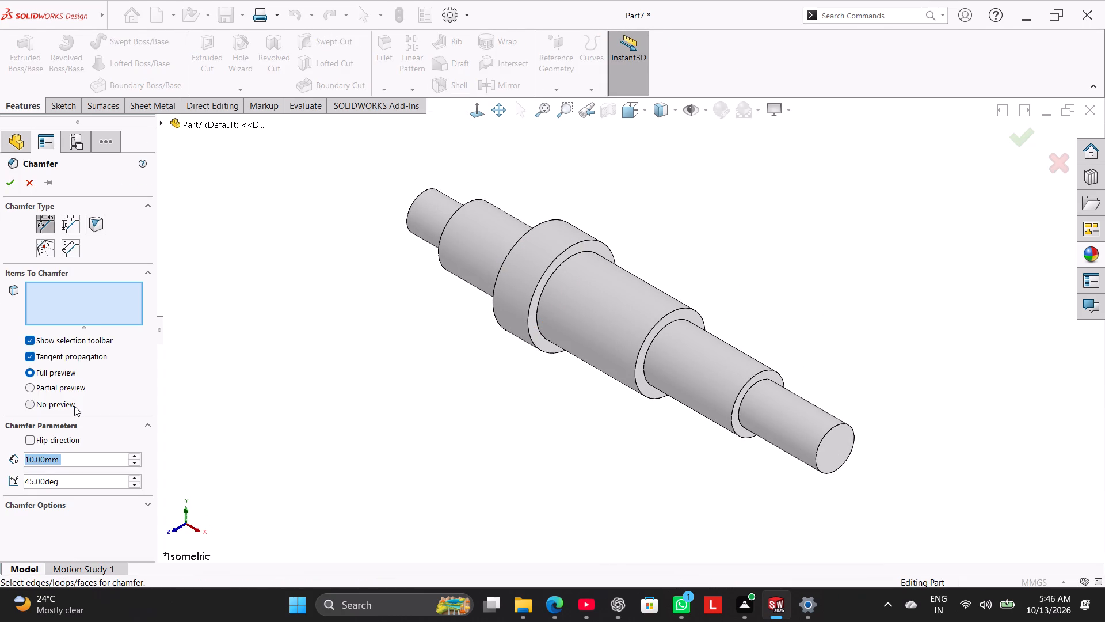
key(2)
key(Return)
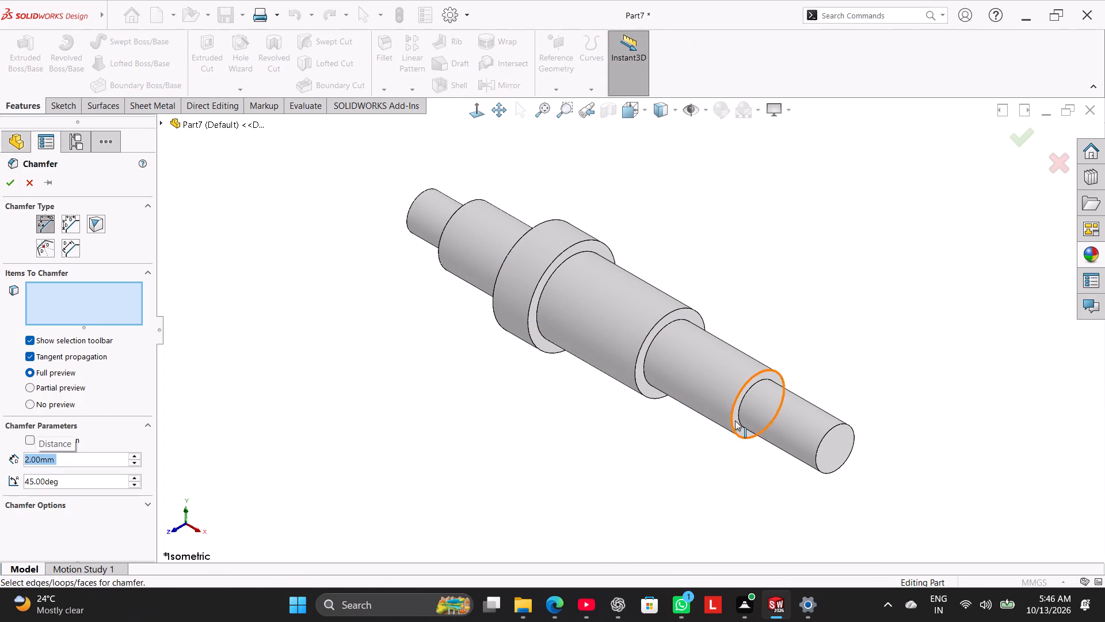
click(838, 424)
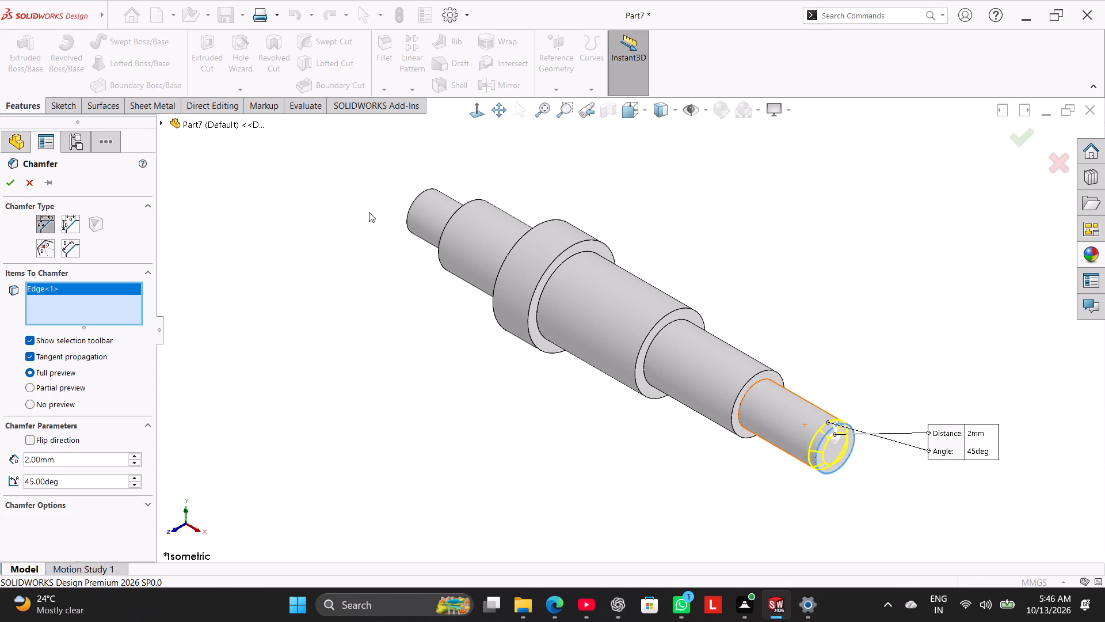
middle_drag(381, 221, 464, 350)
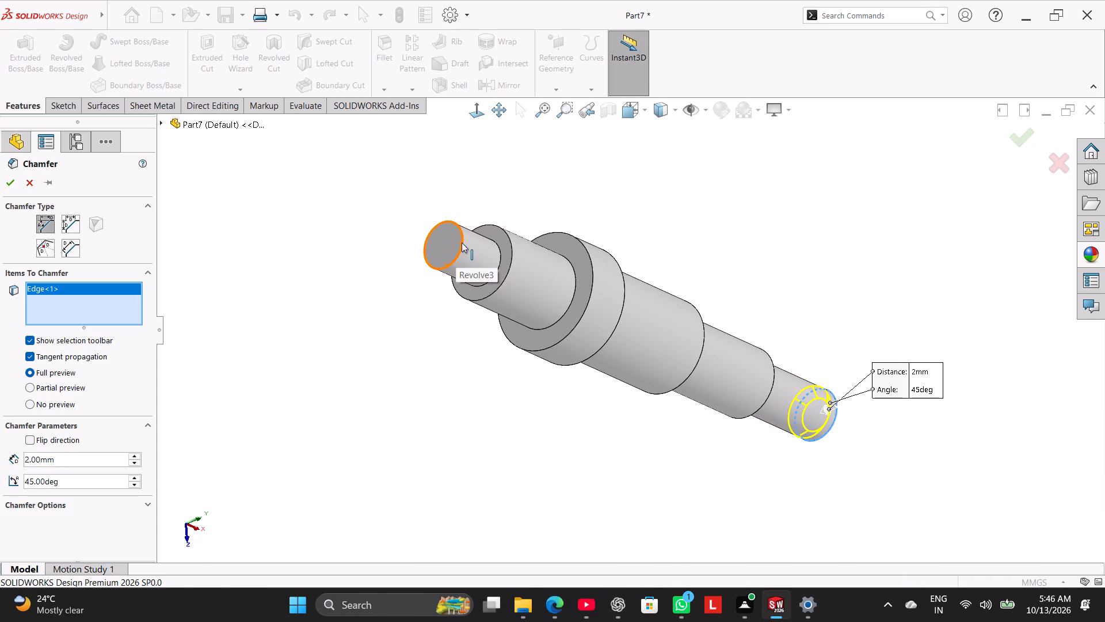
click(458, 232)
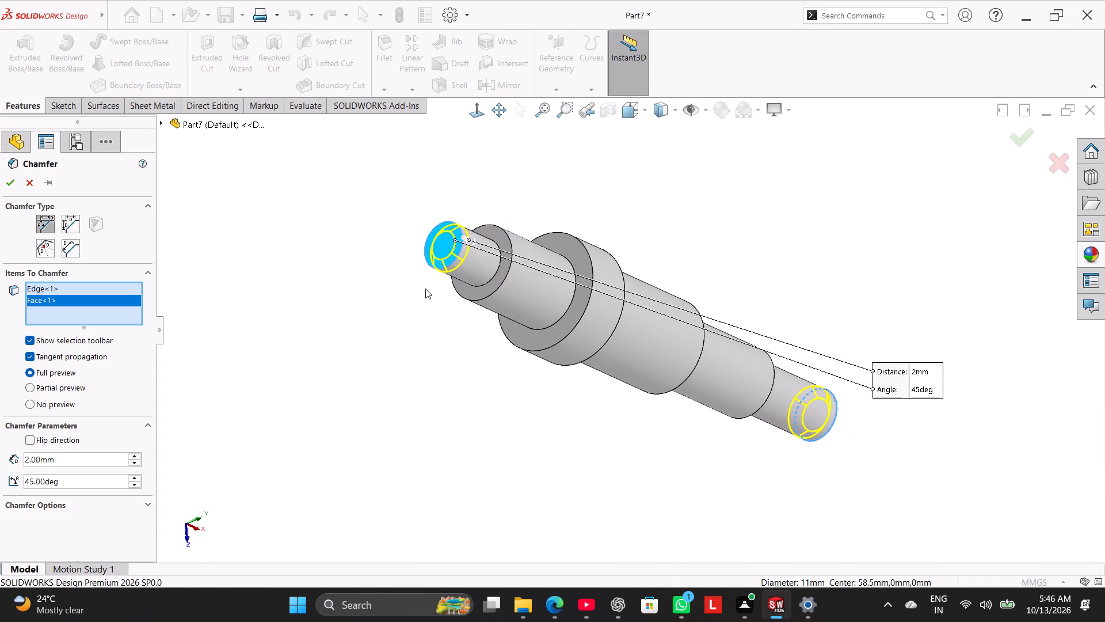
click(14, 185)
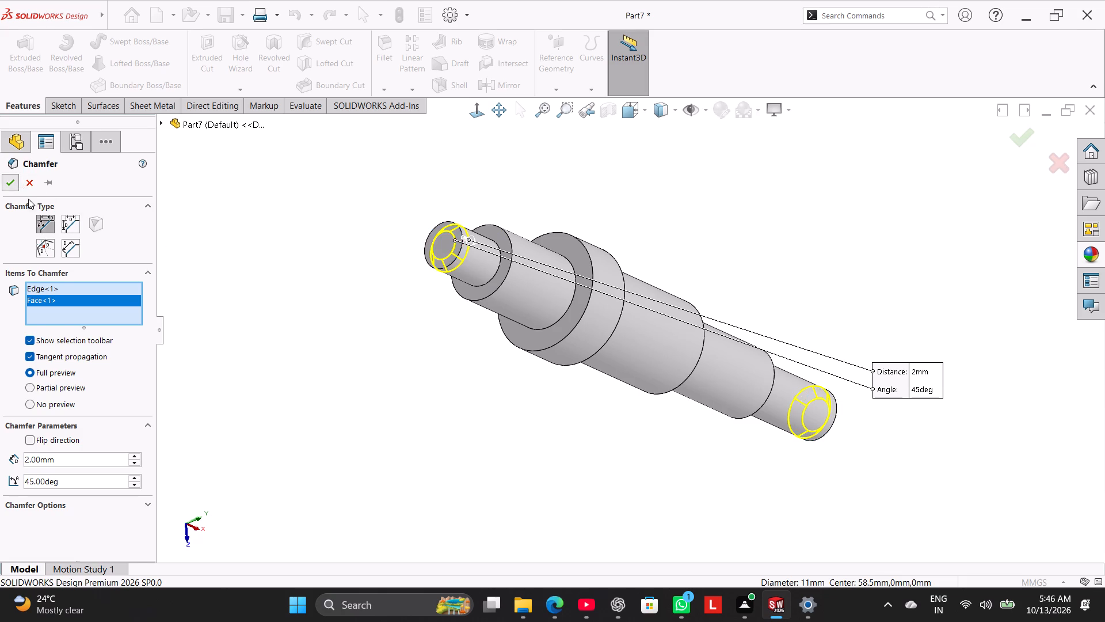
click(184, 263)
Examine the end chamfers in a temporary section view through the Front Plane, facing the cut.
right_drag(240, 290, 298, 223)
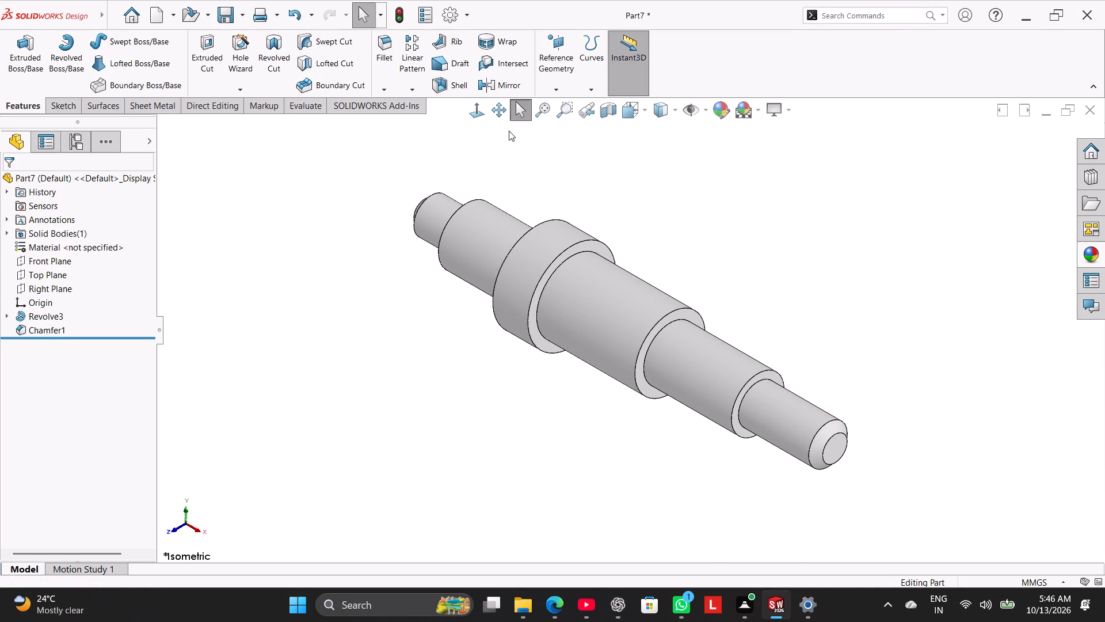
click(604, 112)
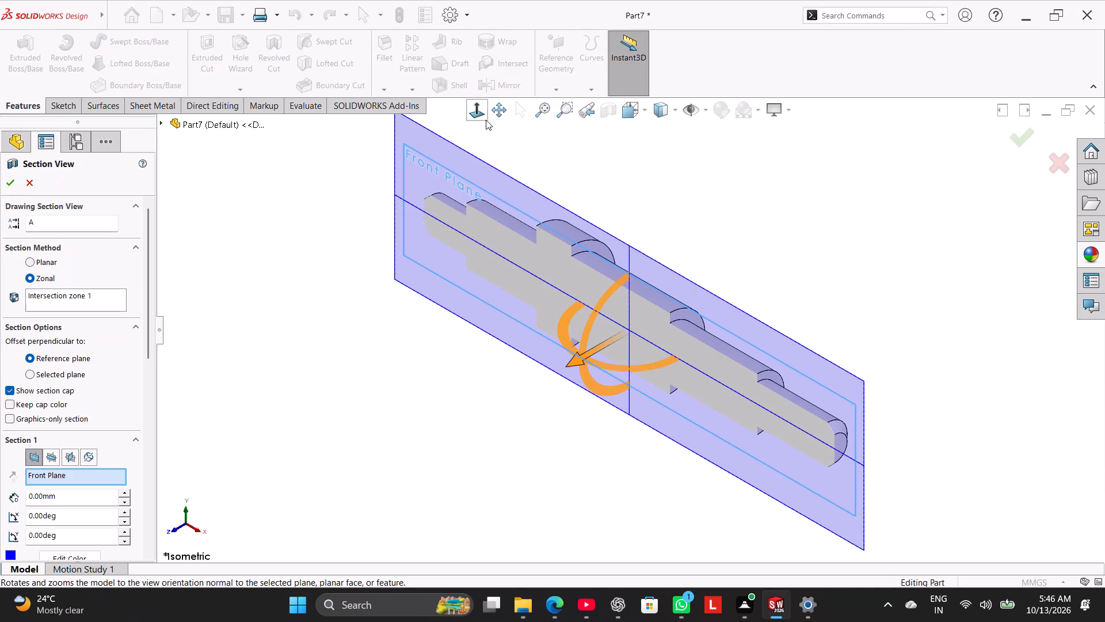
click(482, 117)
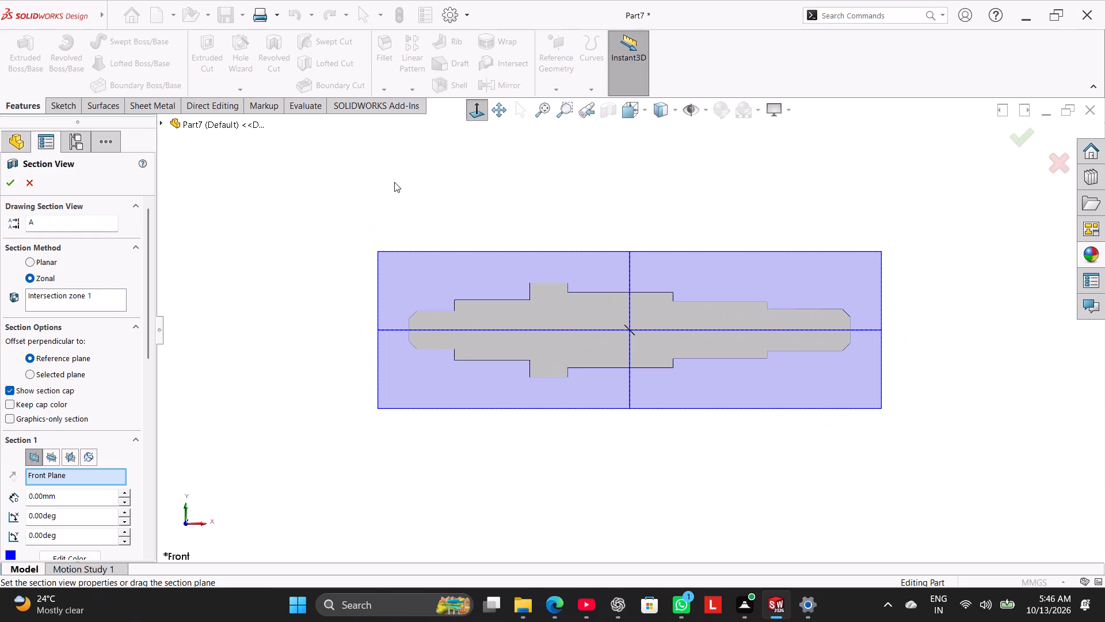
click(28, 184)
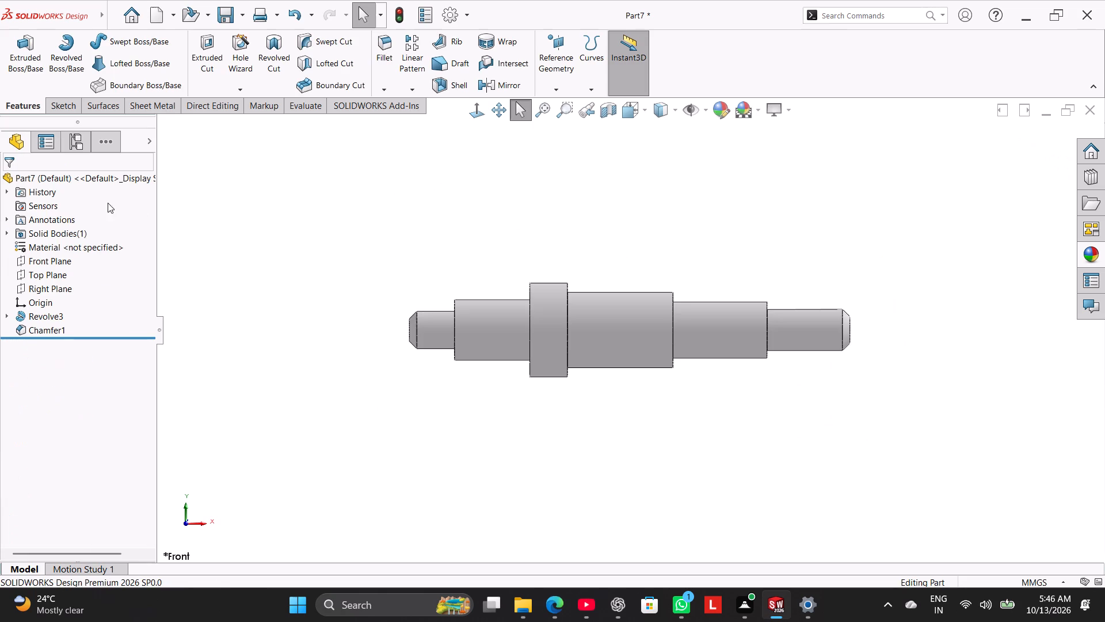
Save the part as Stepped Flanged Shaft in the Worked folder, with the model shown in isometric view.
right_drag(231, 205, 249, 205)
right_drag(269, 219, 356, 177)
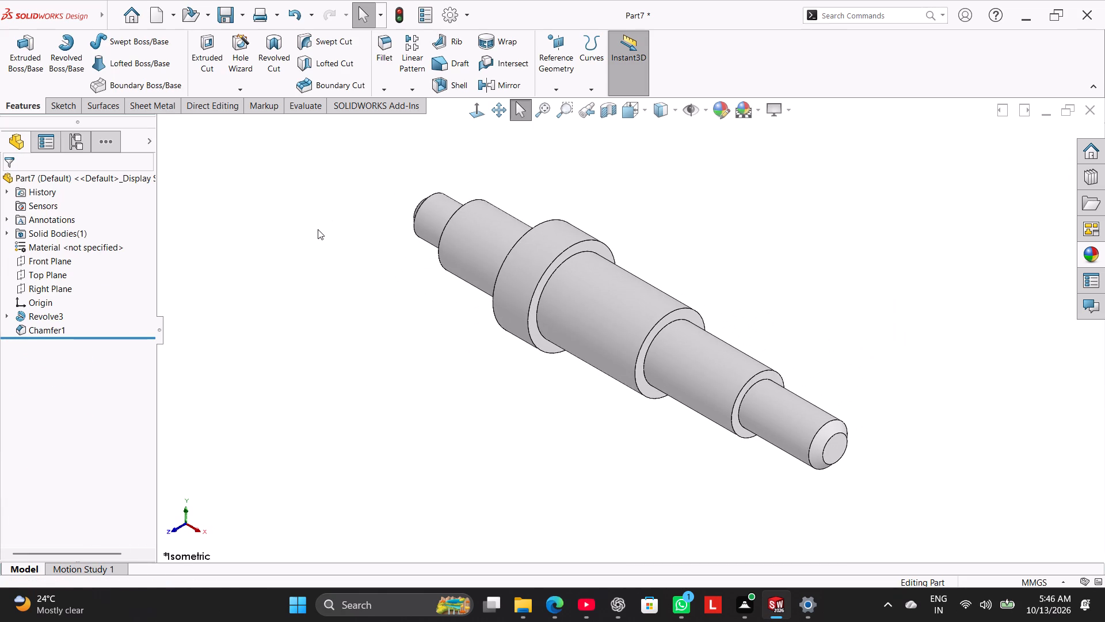
click(318, 229)
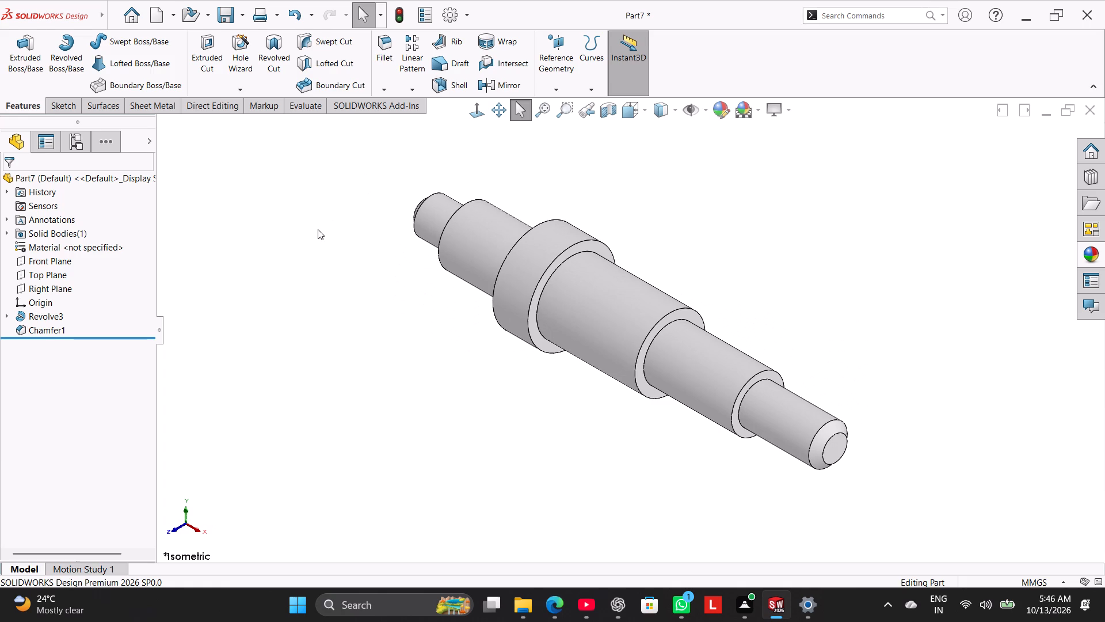
click(219, 18)
key(ctrl+v)
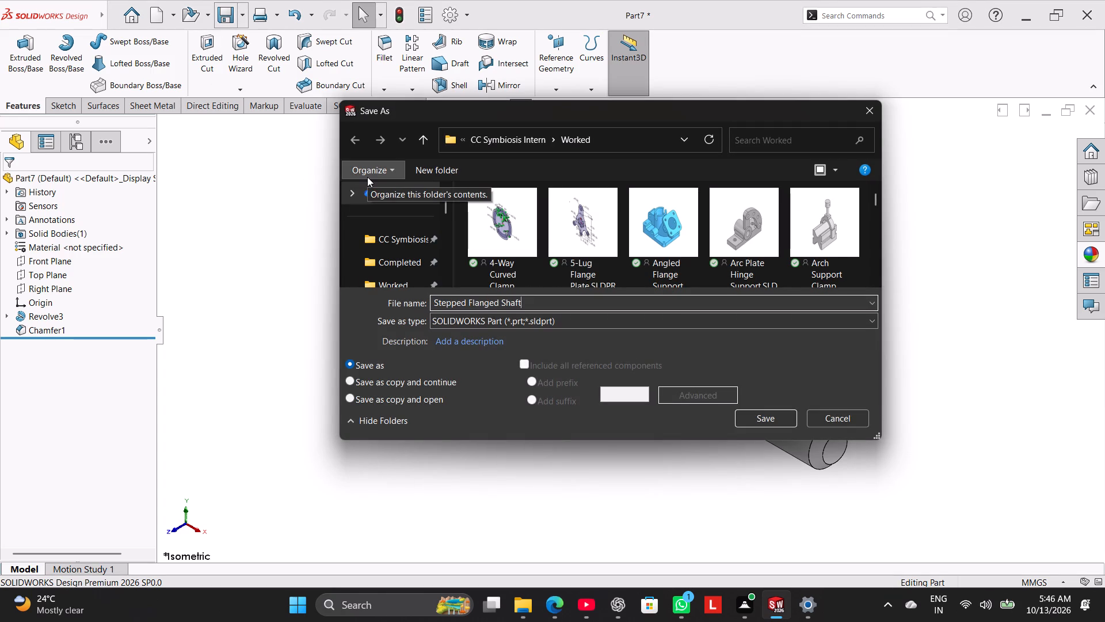
click(768, 418)
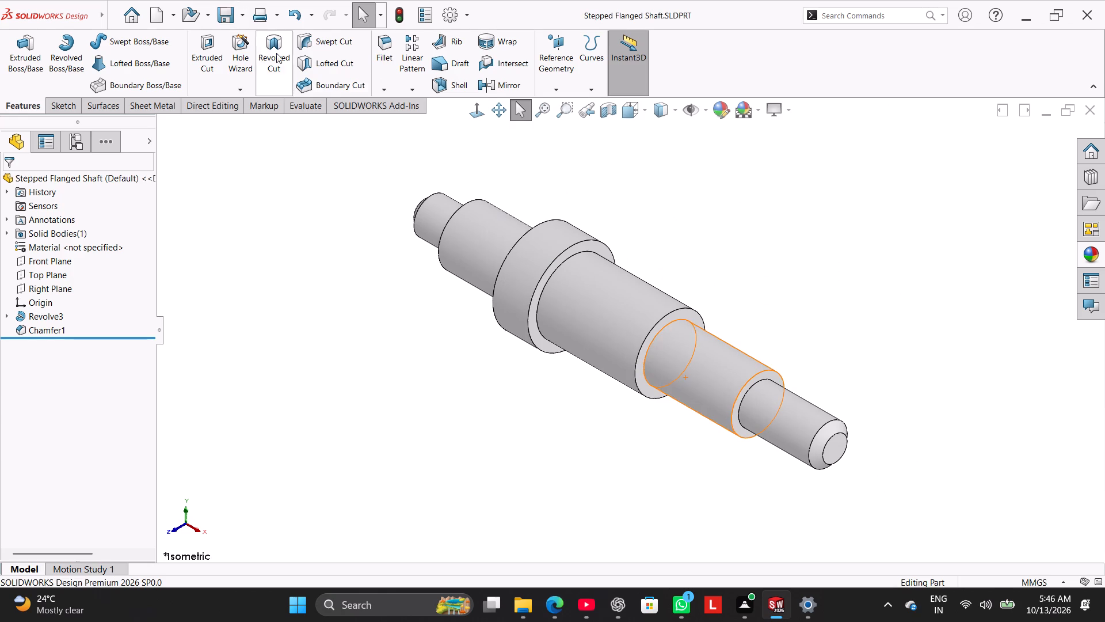
Save a PDF copy of the part as Stepped Flanged Shaft.pdf in the Worked folder.
click(235, 17)
click(243, 14)
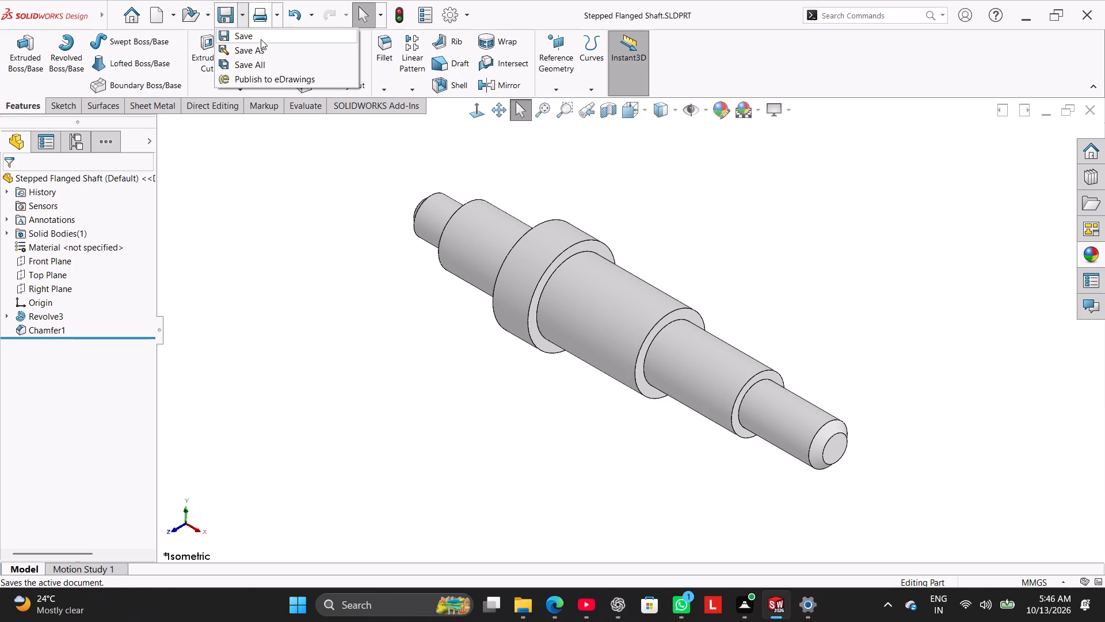
click(266, 52)
click(550, 318)
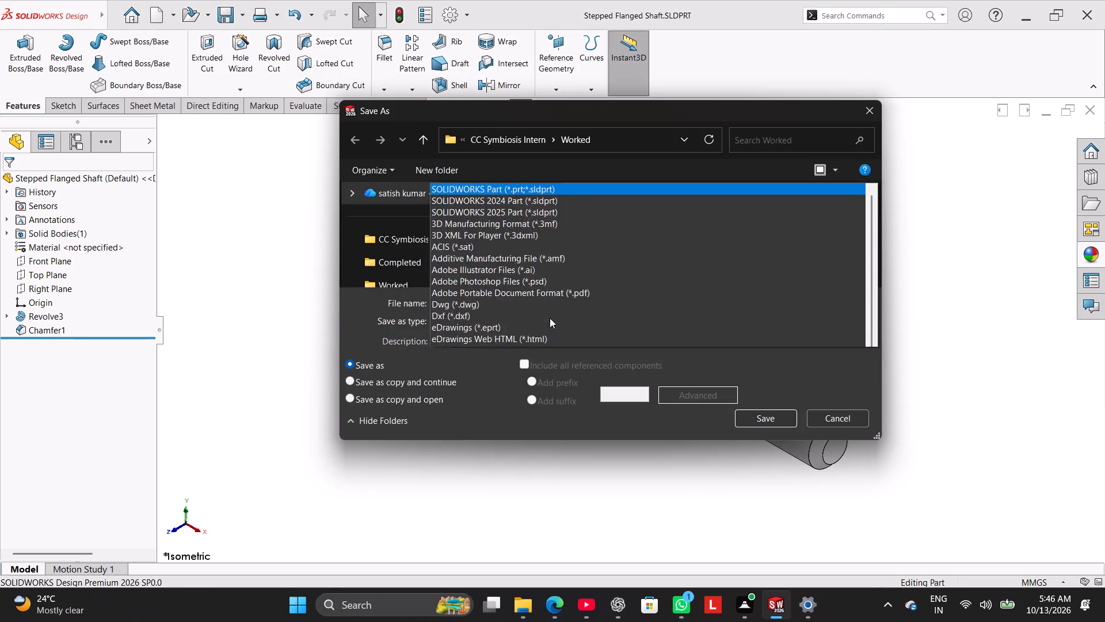
click(583, 113)
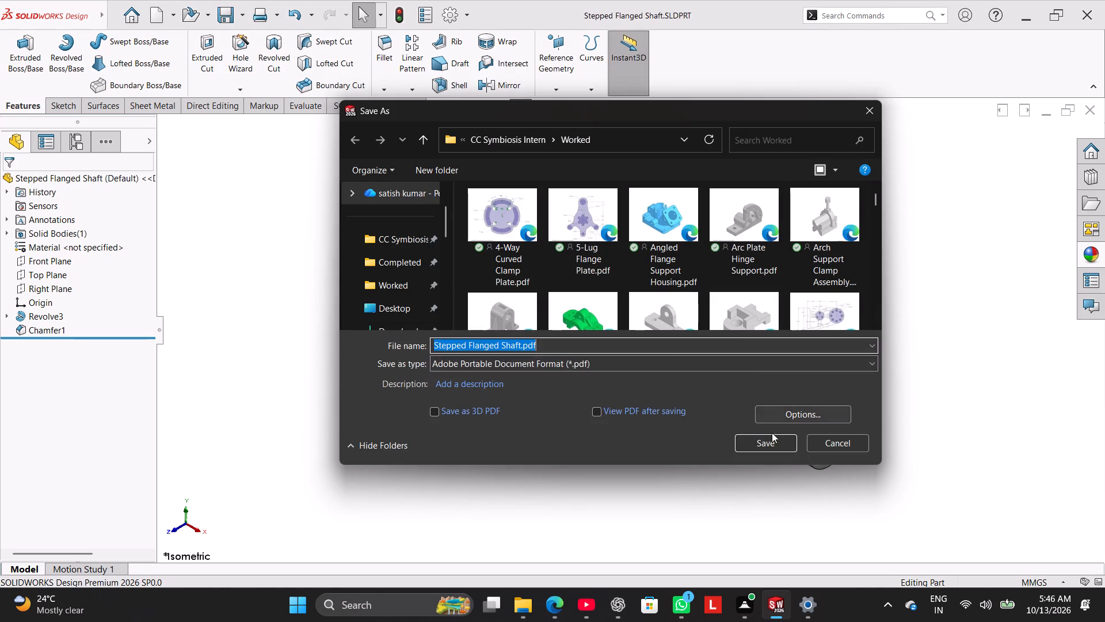
click(772, 437)
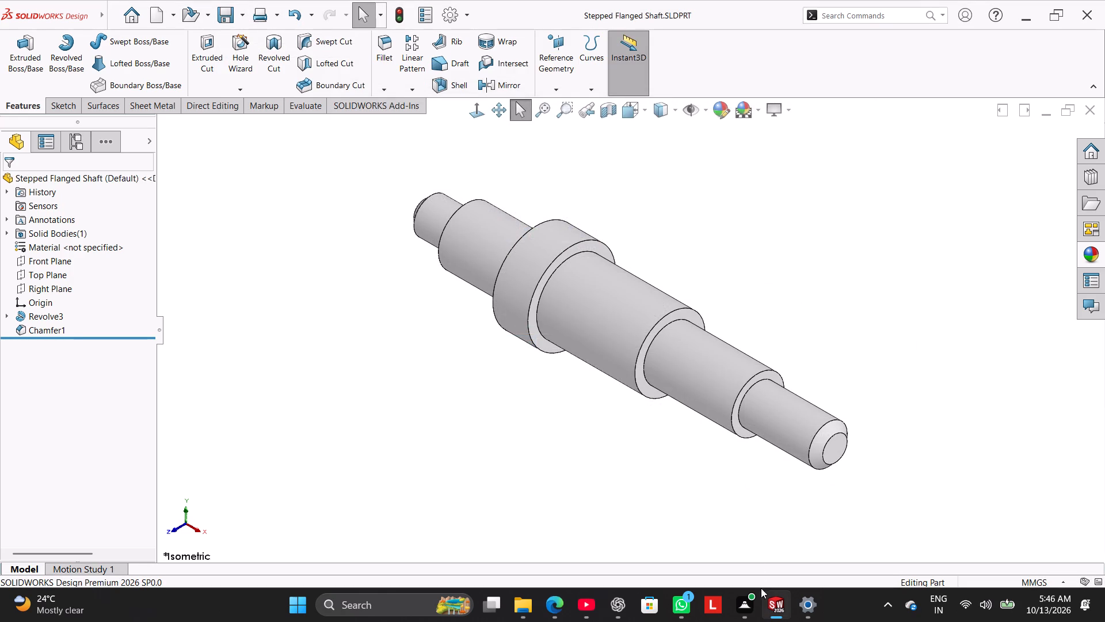